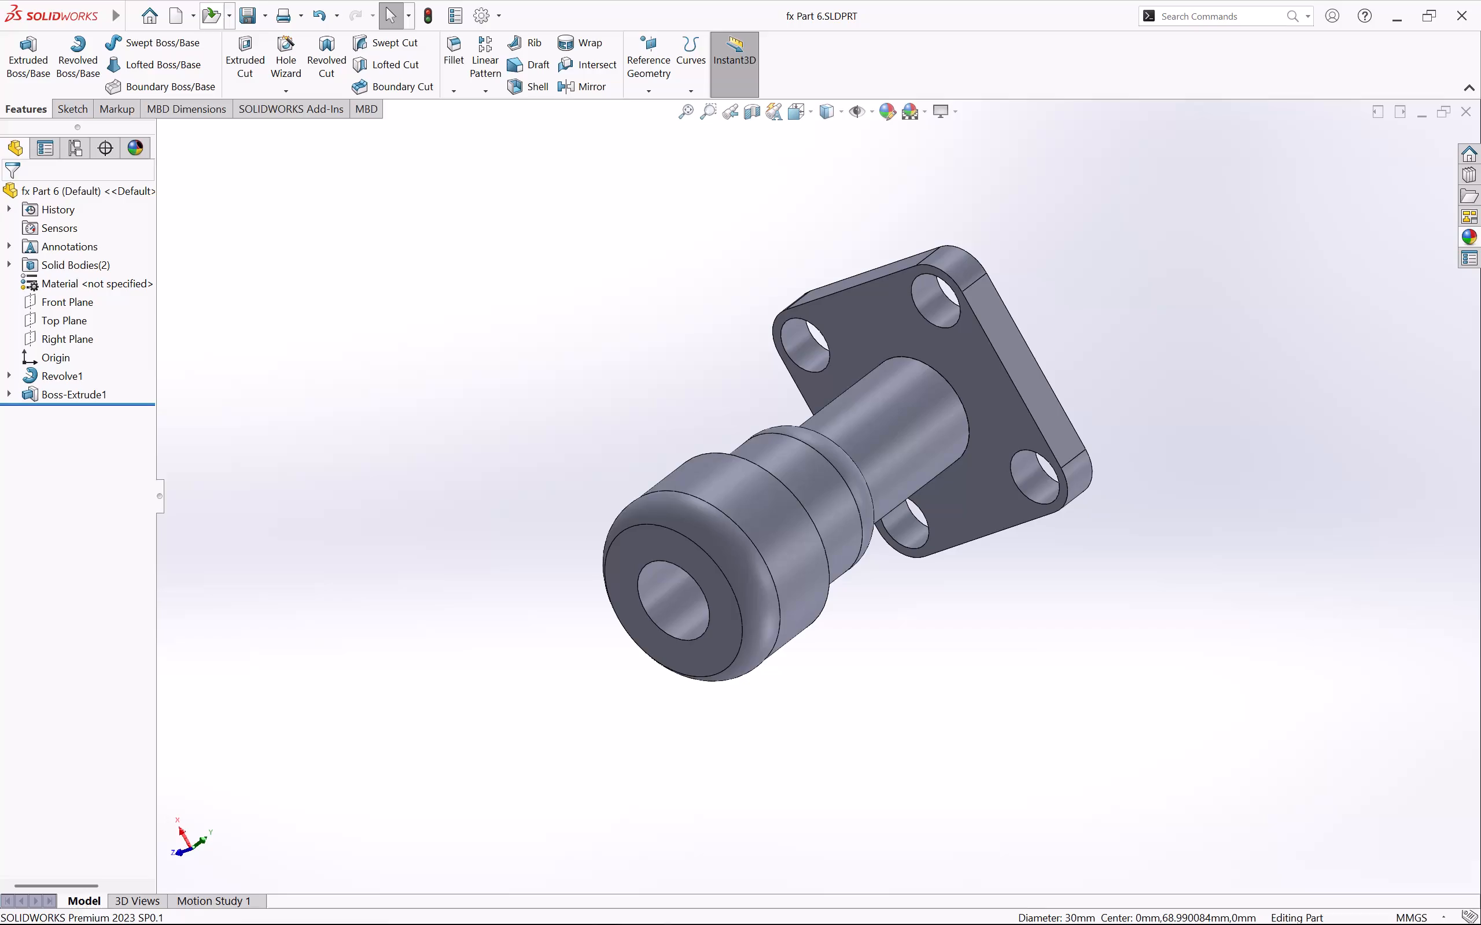
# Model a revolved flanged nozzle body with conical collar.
# Save the fx Part 6 document.
pyautogui.click(251, 9)
# Create a new blank part document.
pyautogui.click(166, 18)
pyautogui.click(318, 336)
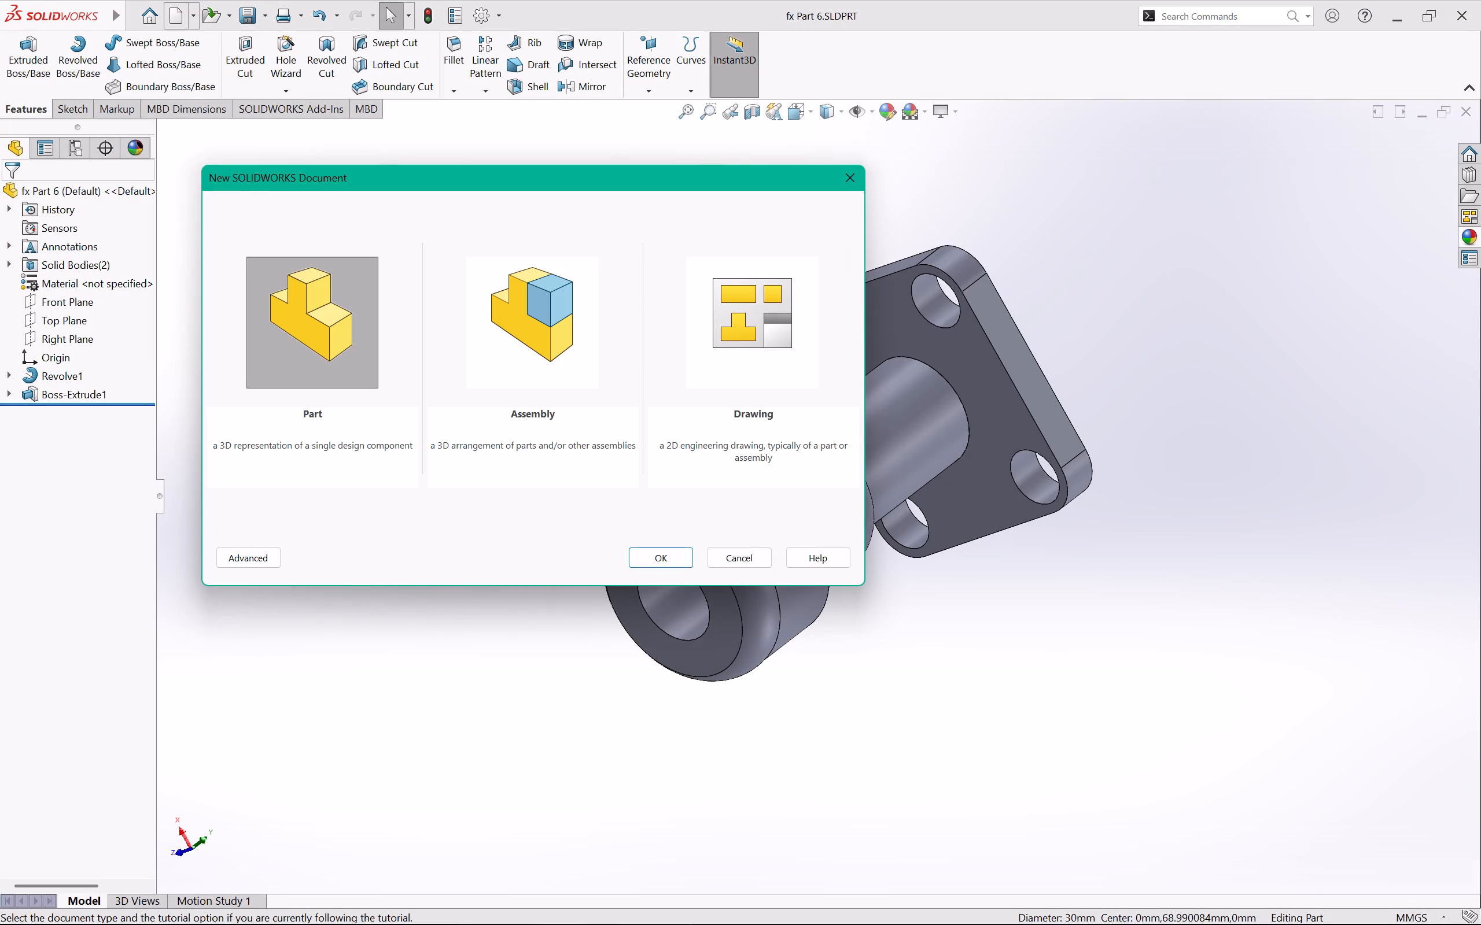
pyautogui.click(649, 566)
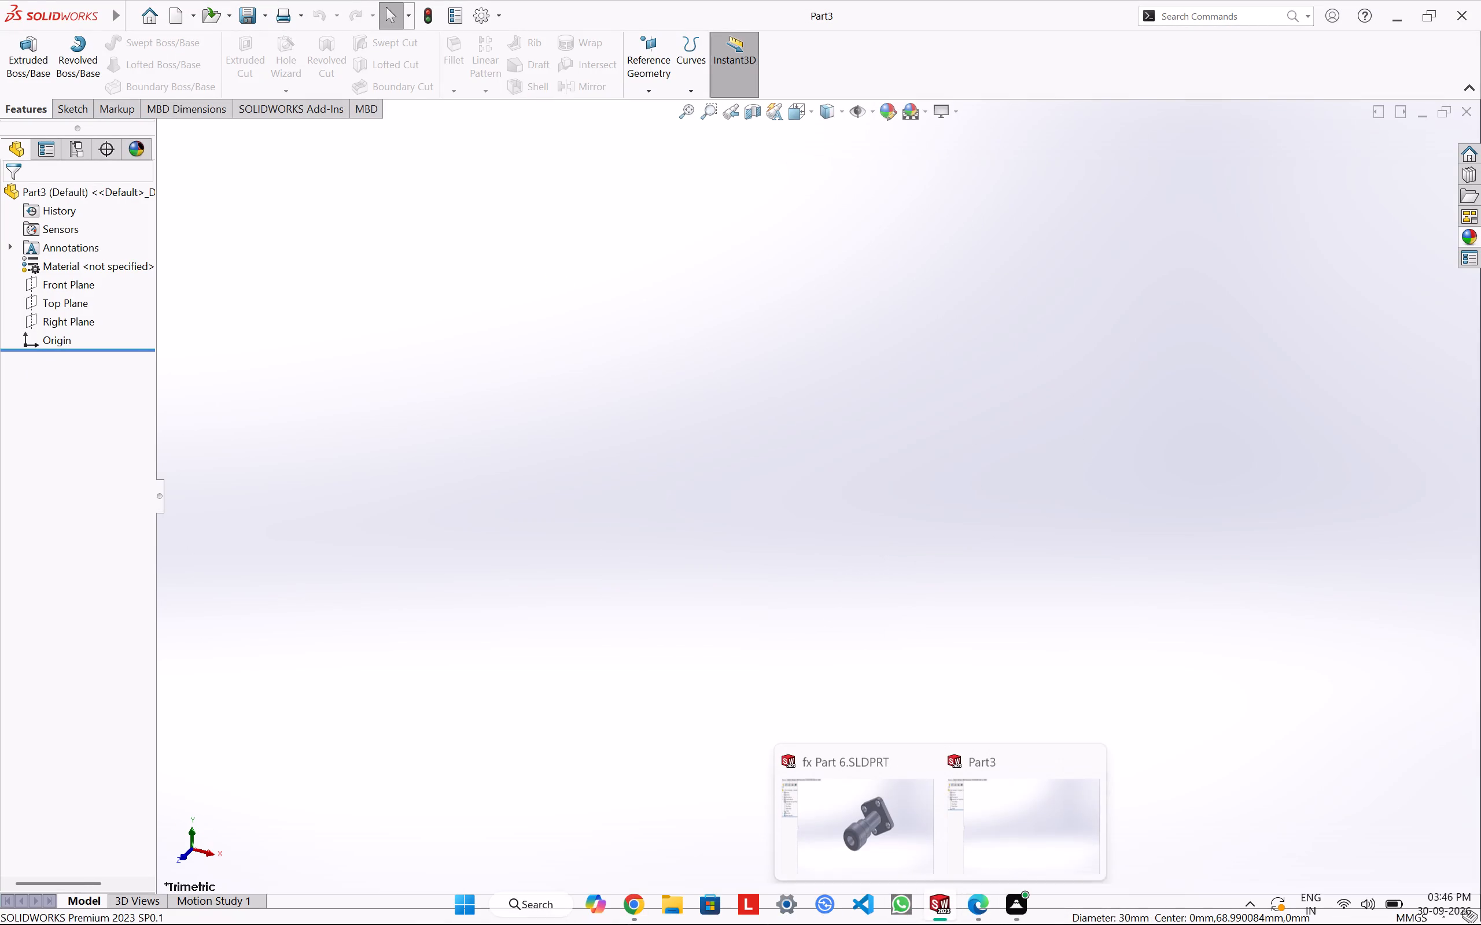
# Close the fx Part 6 document, leaving the new part open.
pyautogui.click(927, 753)
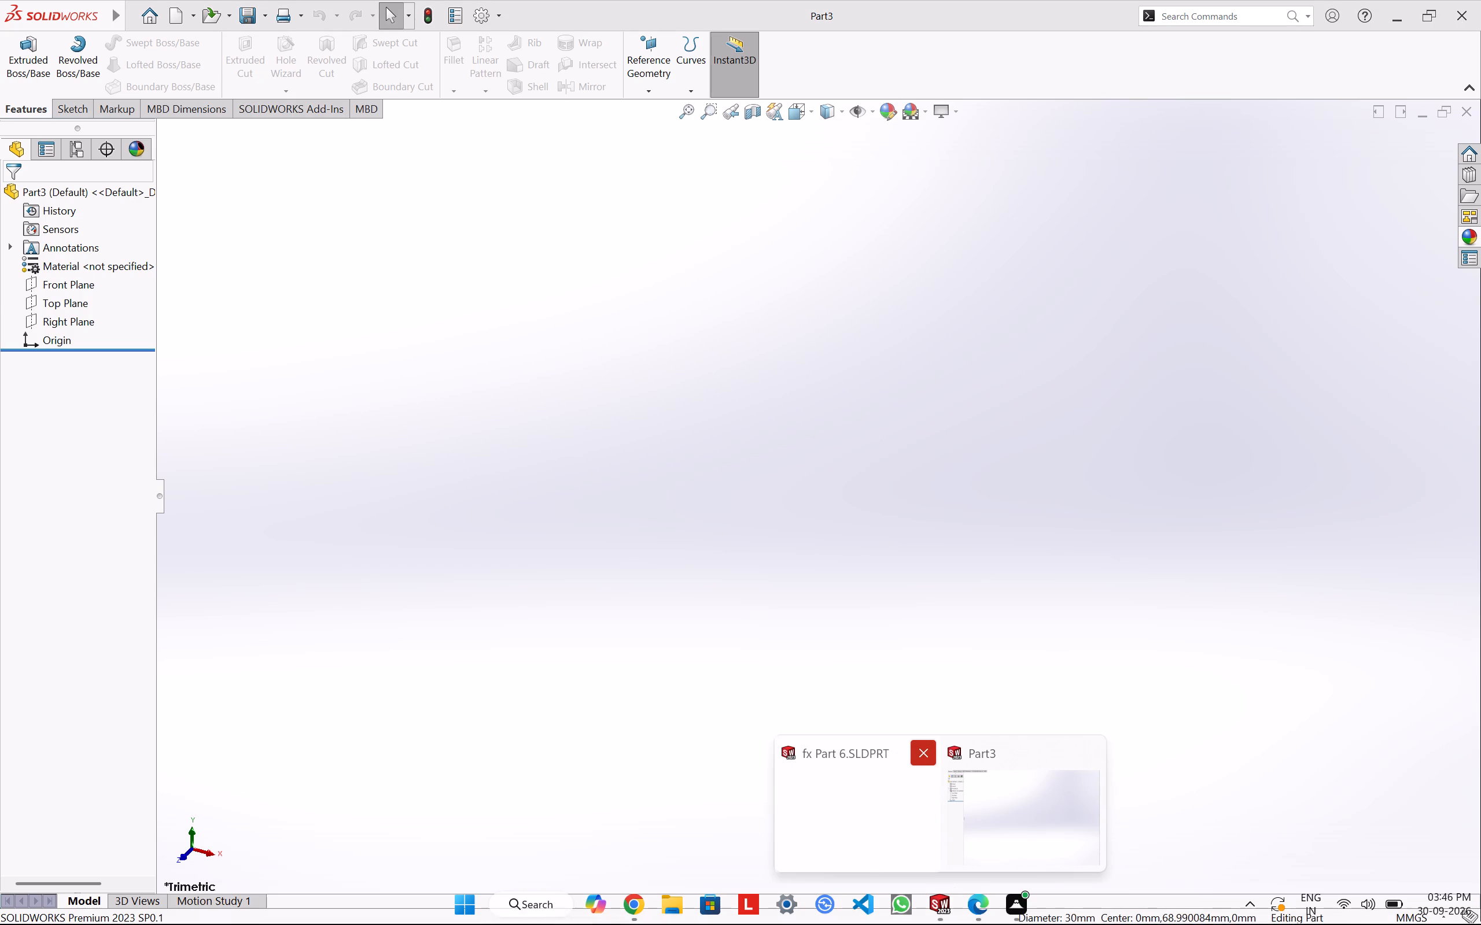
pyautogui.click(766, 549)
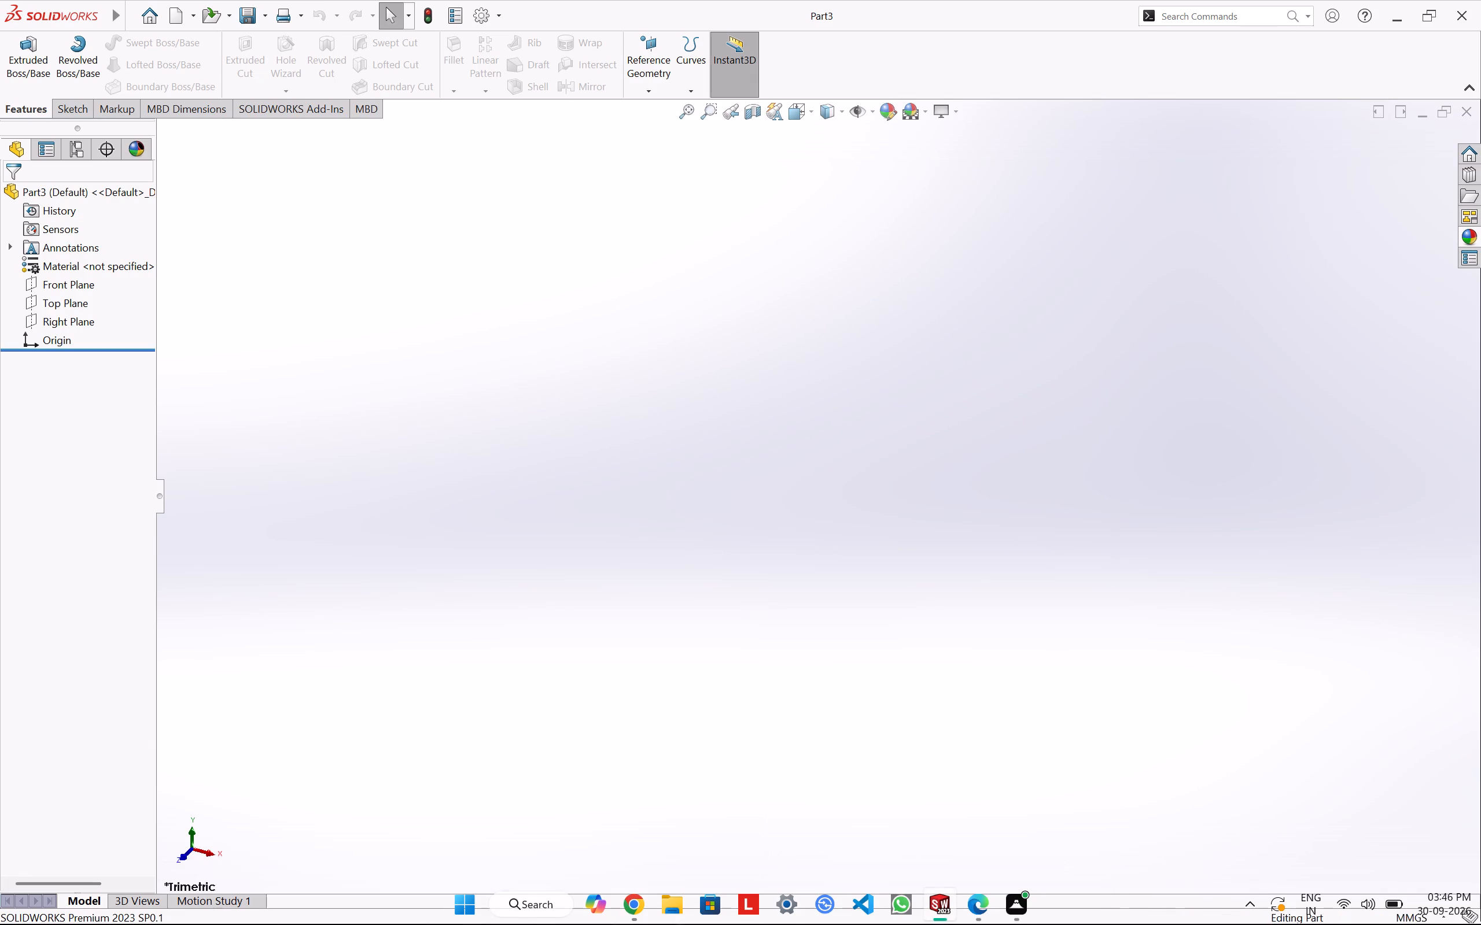
# Start a new sketch on the Front Plane.
pyautogui.click(65, 106)
pyautogui.click(18, 61)
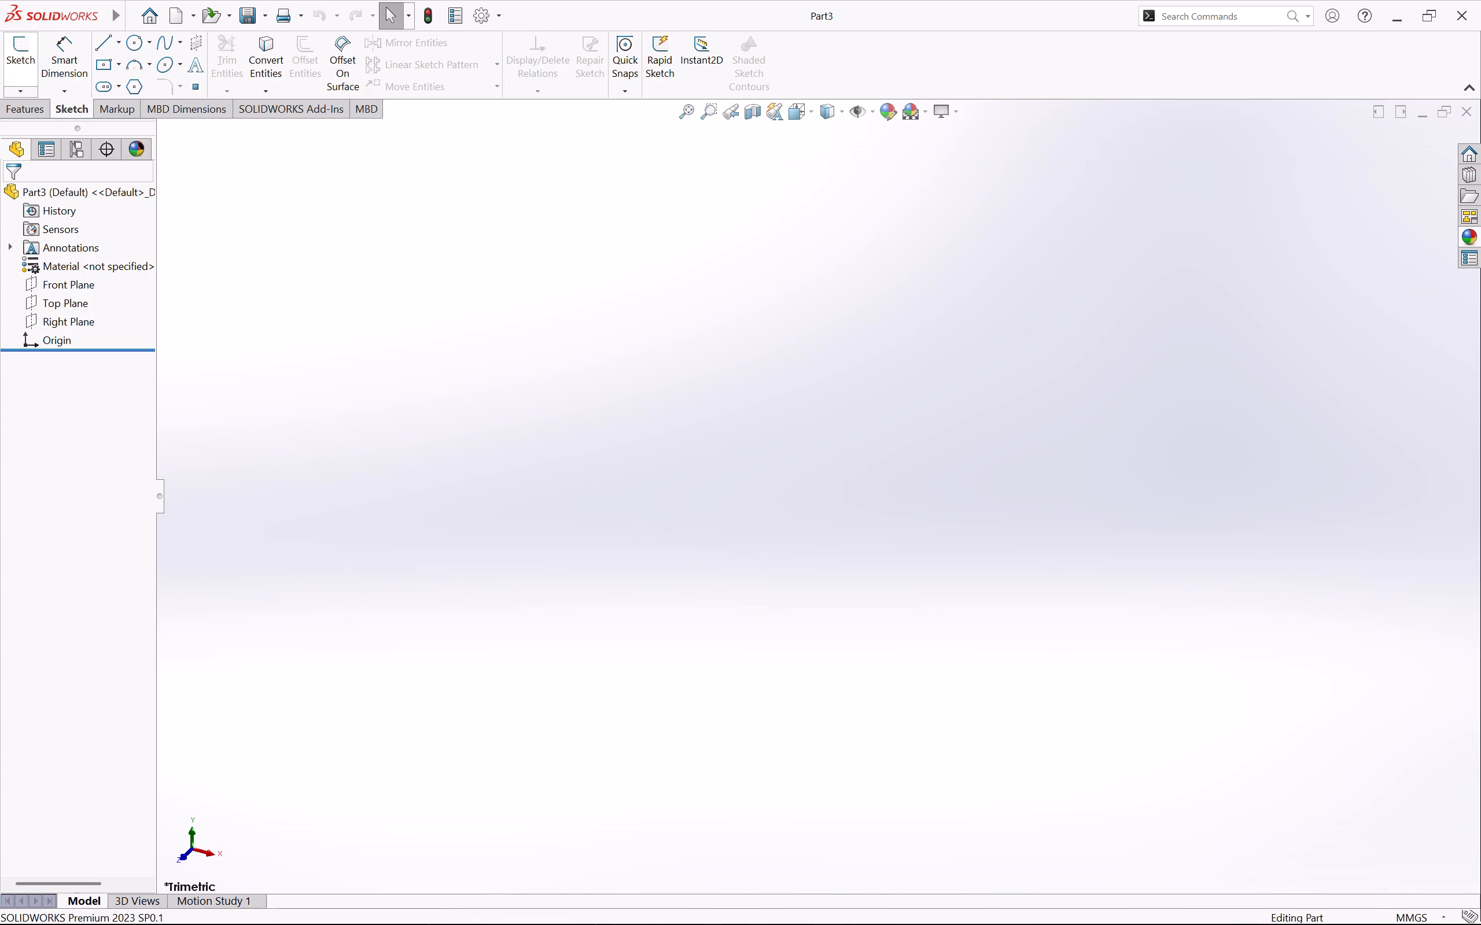
pyautogui.click(591, 294)
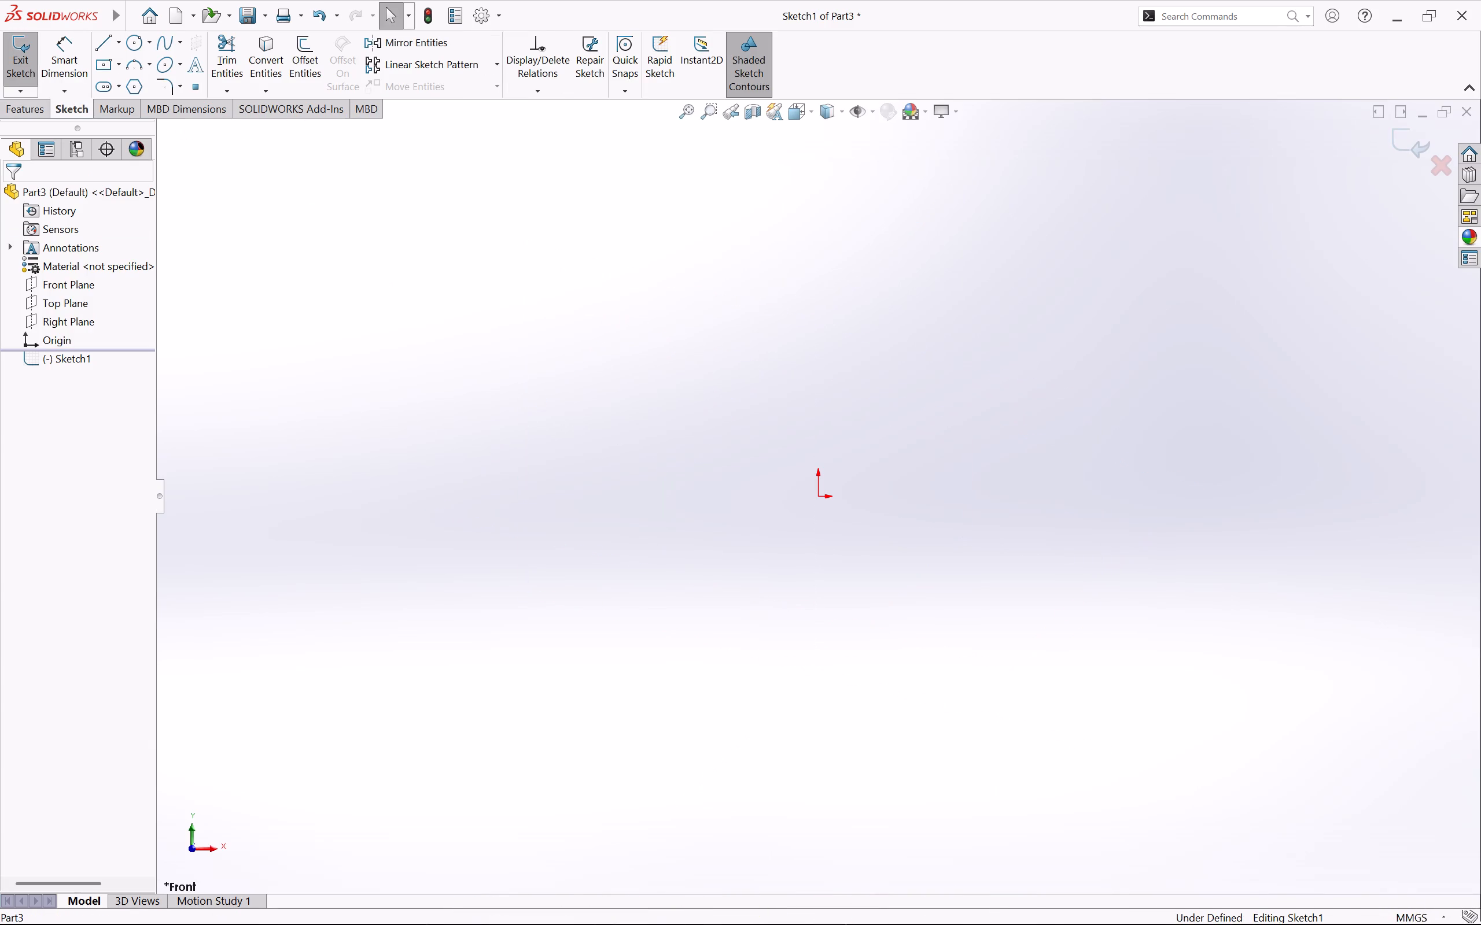
# Sketch a vertical construction line passing through the origin and extending above and below it.
pyautogui.scroll(3, 821, 498)
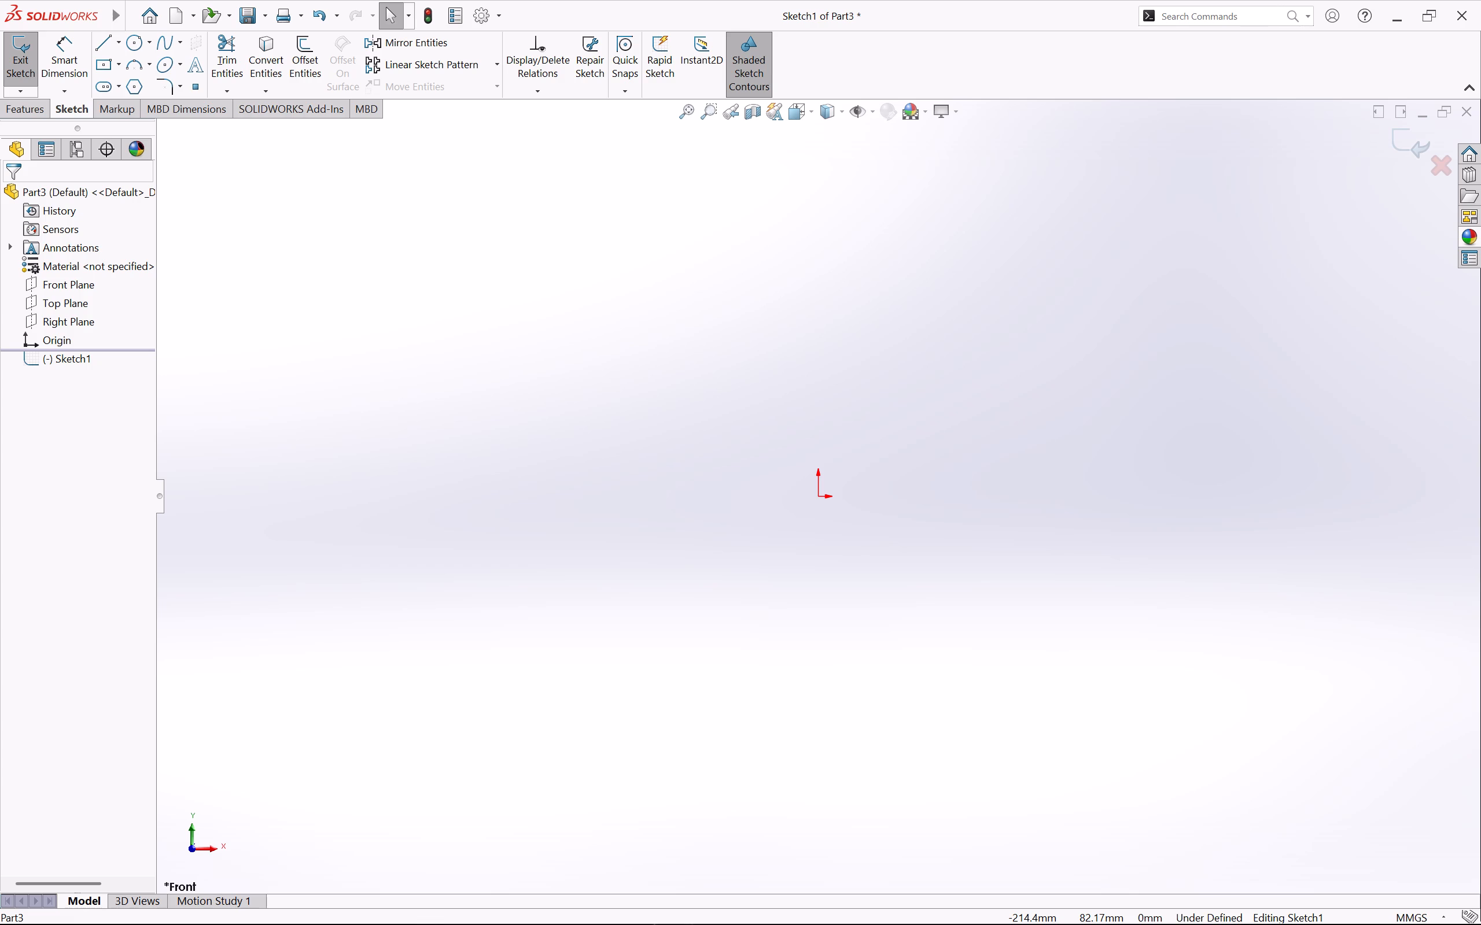
pyautogui.click(97, 40)
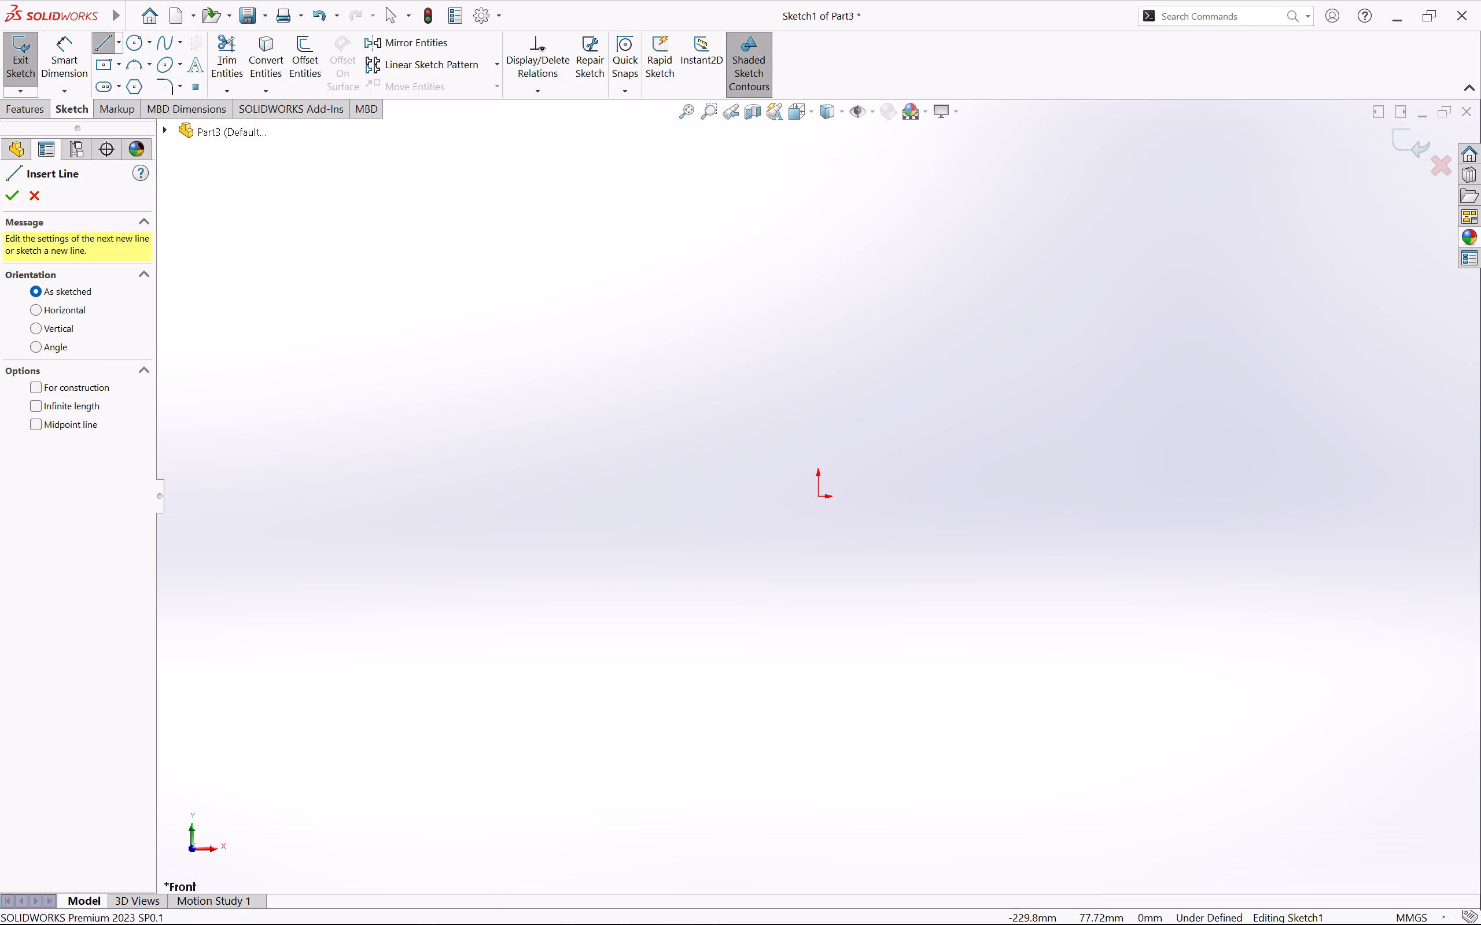
pyautogui.click(39, 324)
pyautogui.click(39, 401)
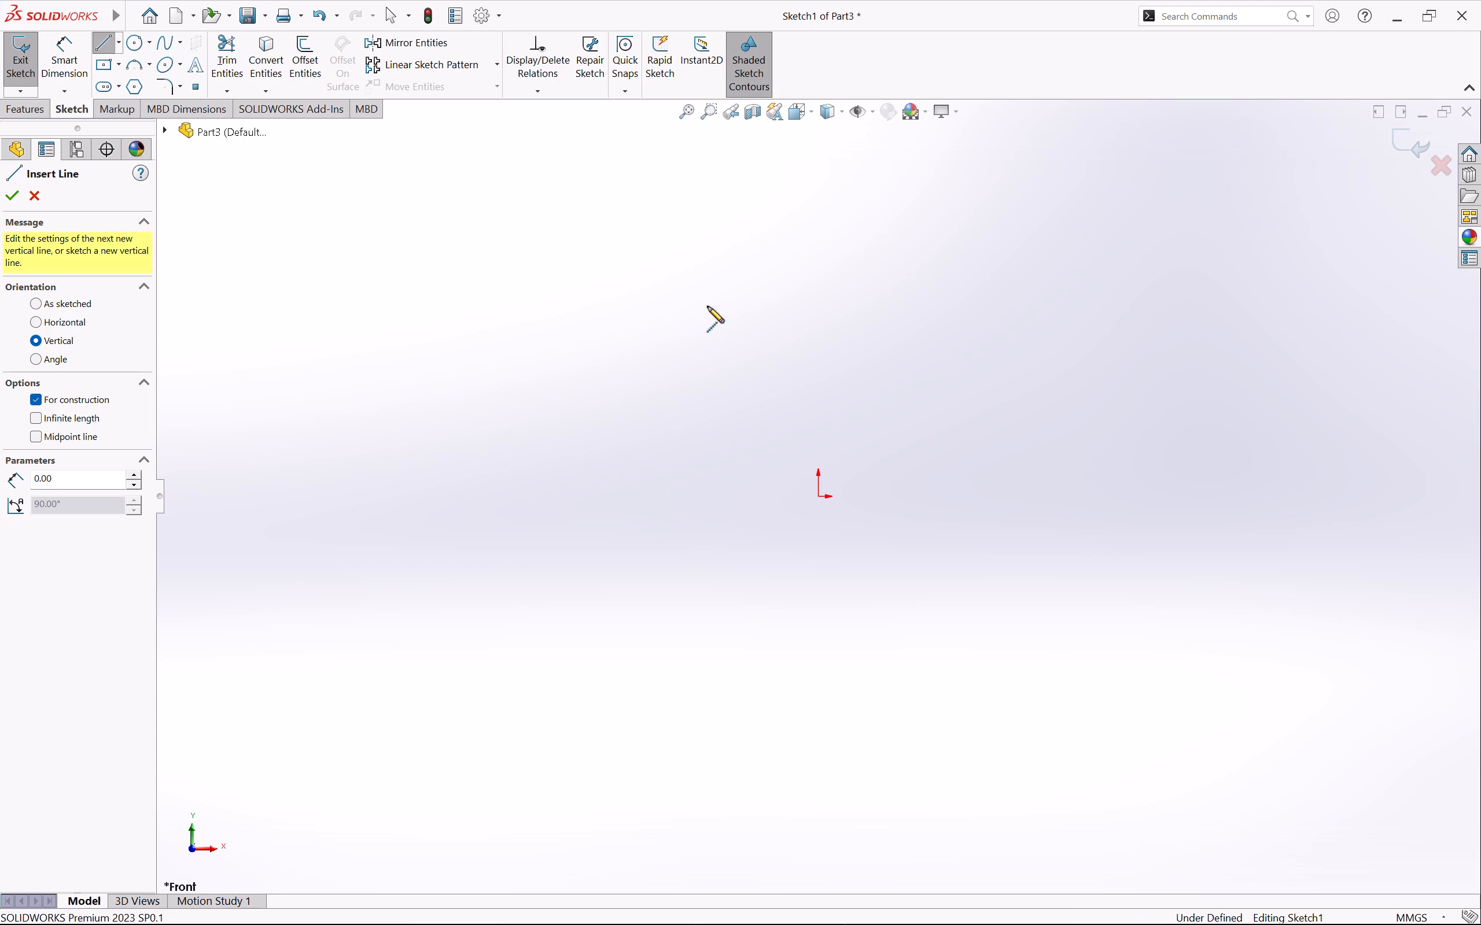
pyautogui.click(821, 178)
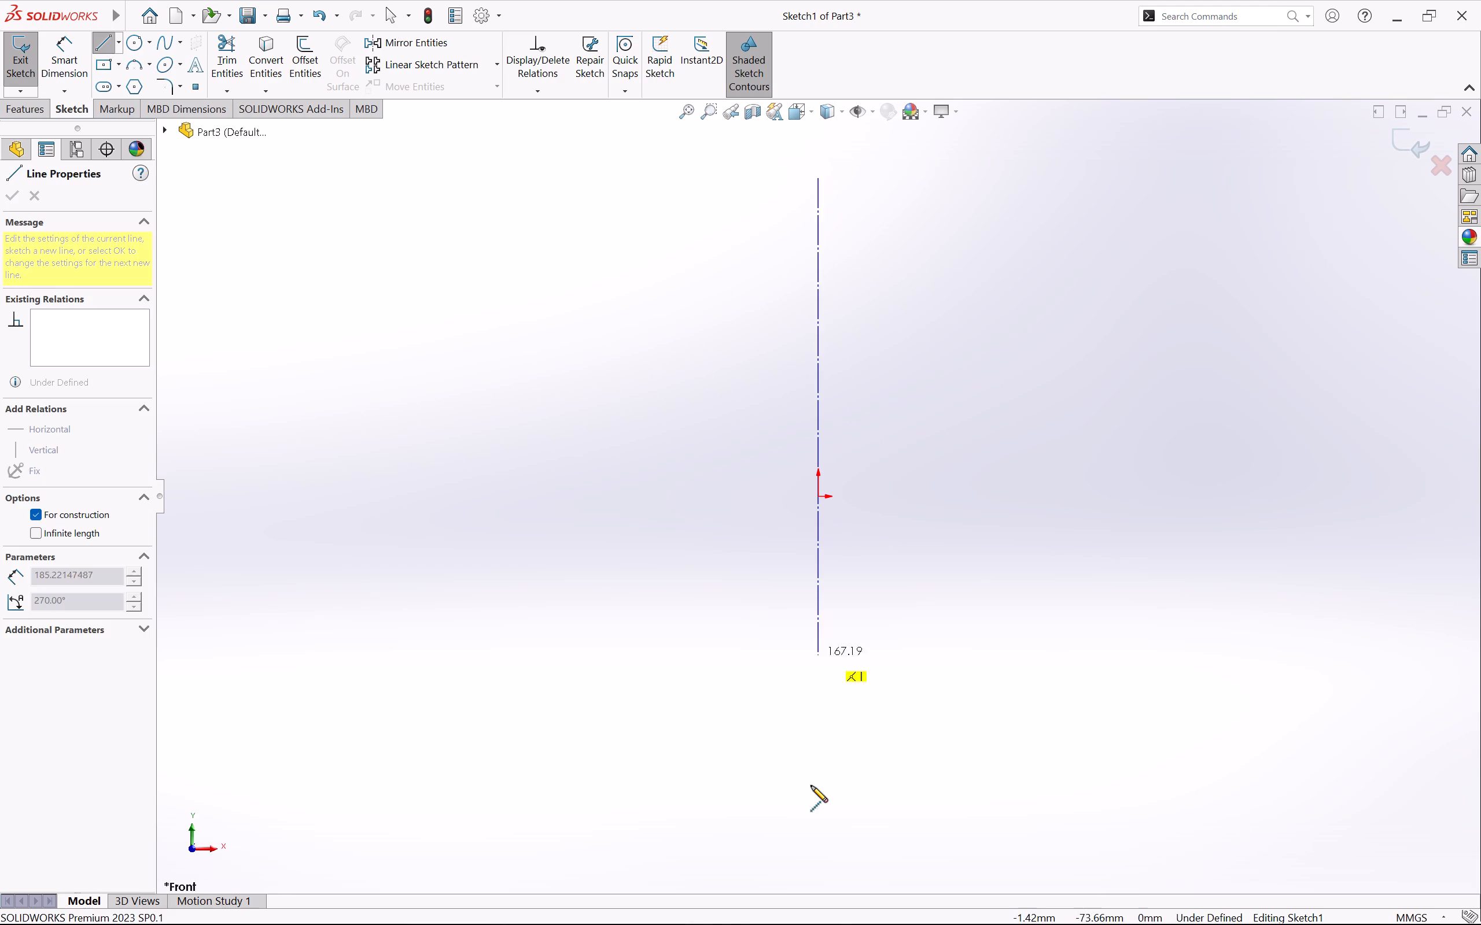
pyautogui.click(812, 795)
pyautogui.press('Escape')
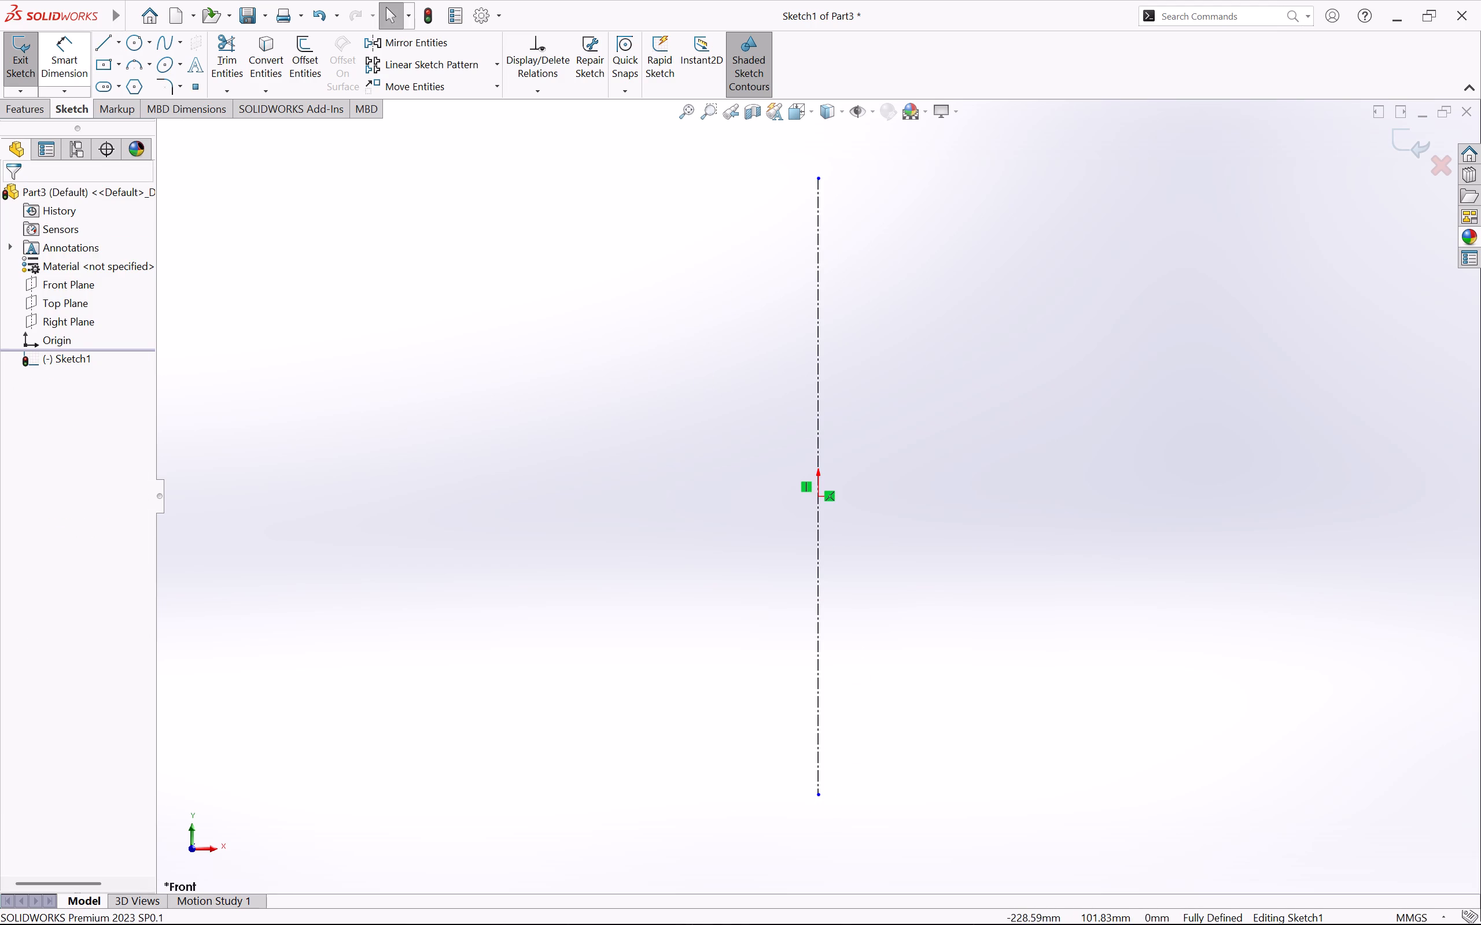
# Sketch a vertical line about 183 mm long to the left of the construction line and apply a Vertical relation.
pyautogui.click(110, 42)
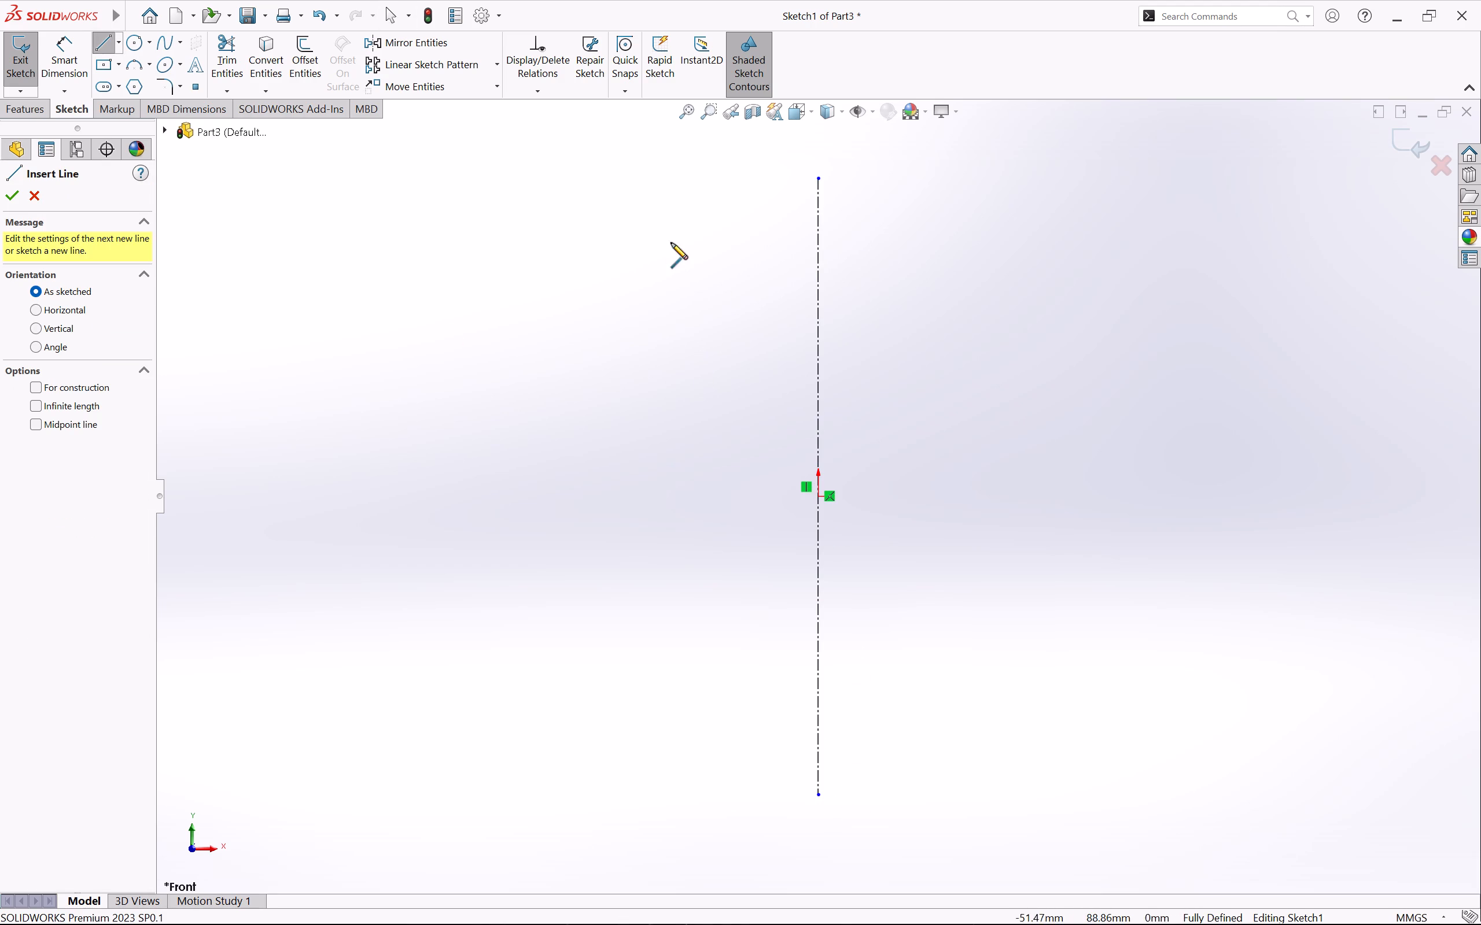
pyautogui.click(708, 213)
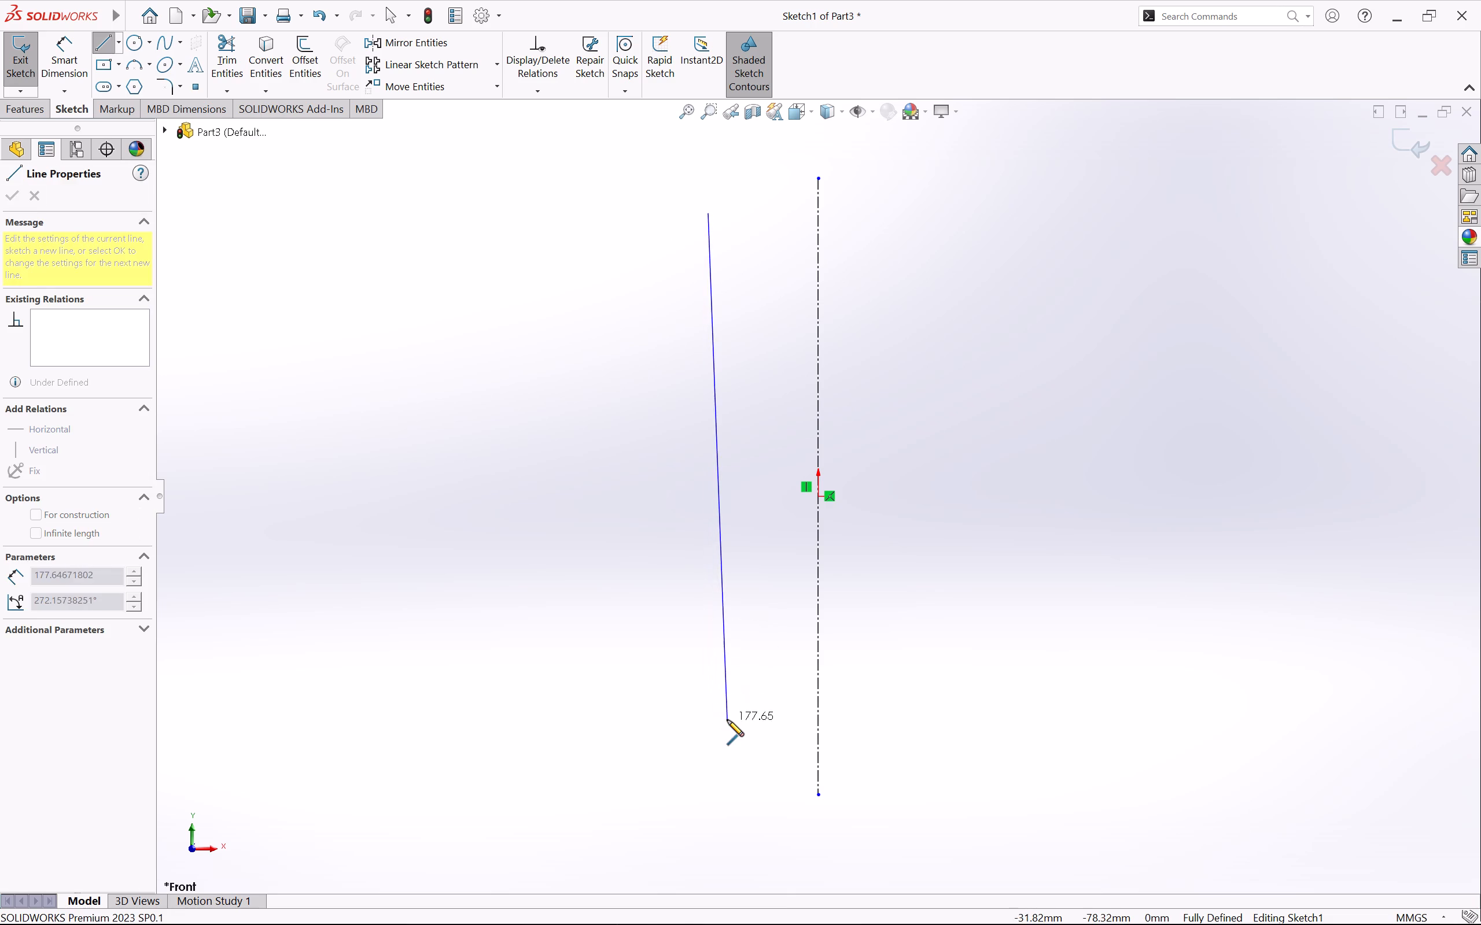
pyautogui.click(708, 734)
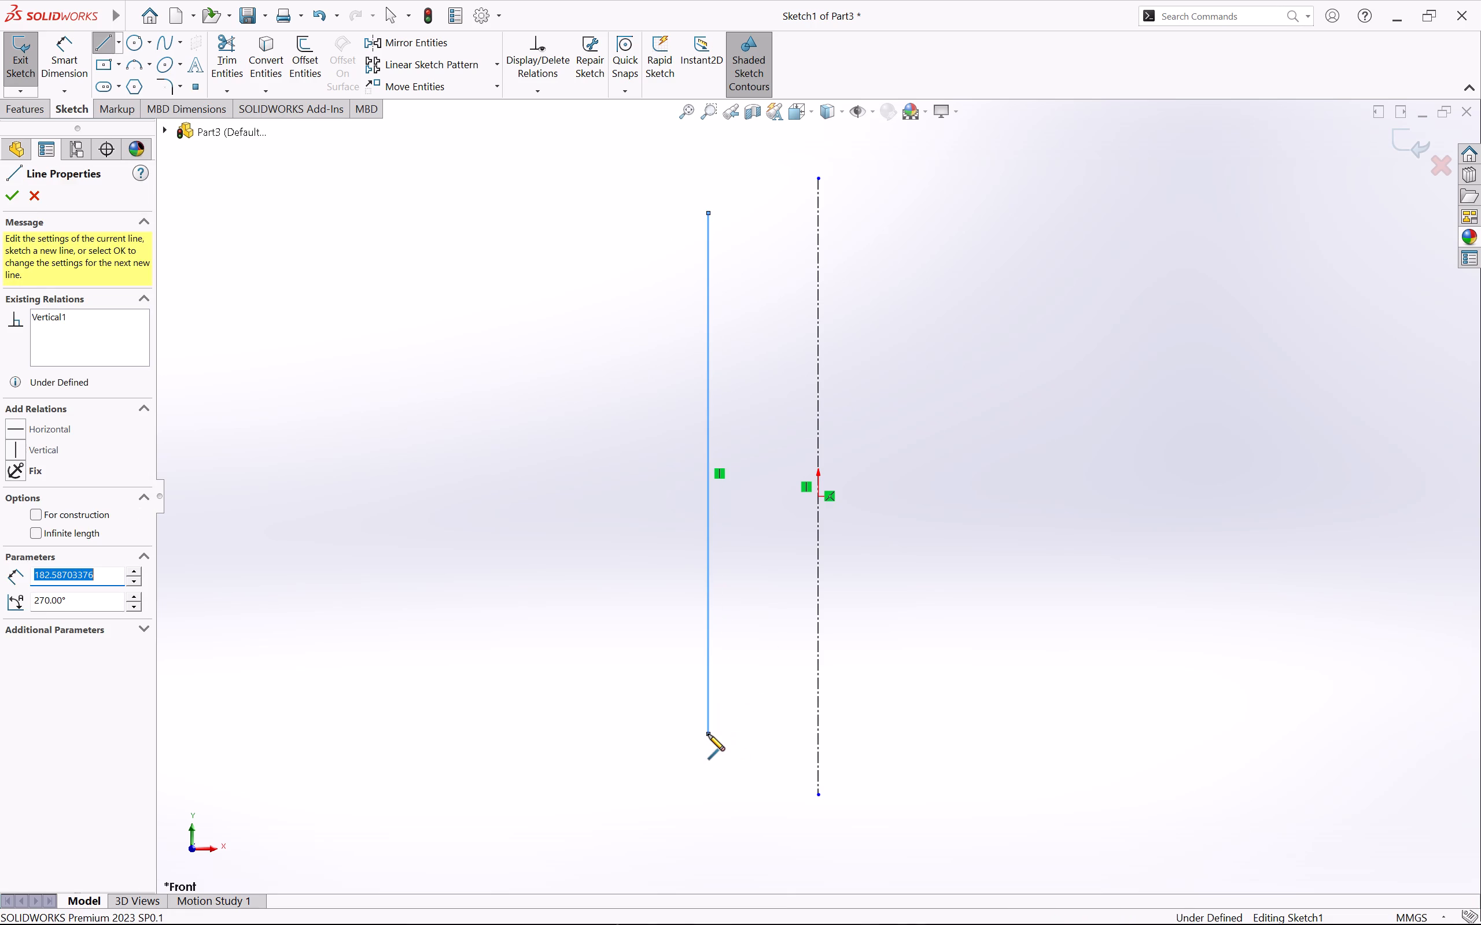
pyautogui.press('Escape')
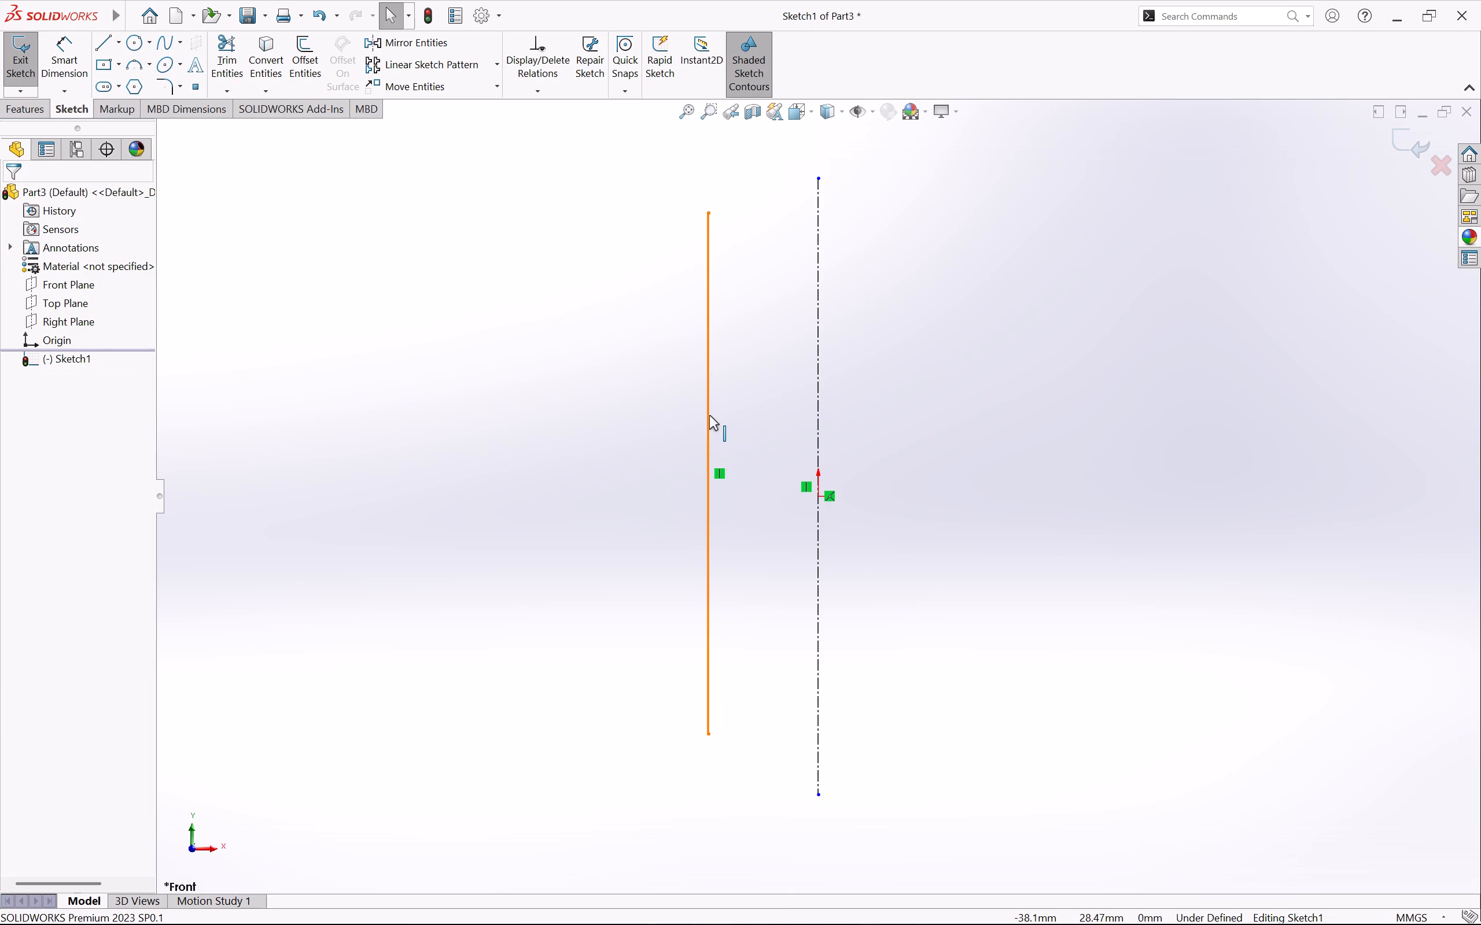
pyautogui.click(709, 415)
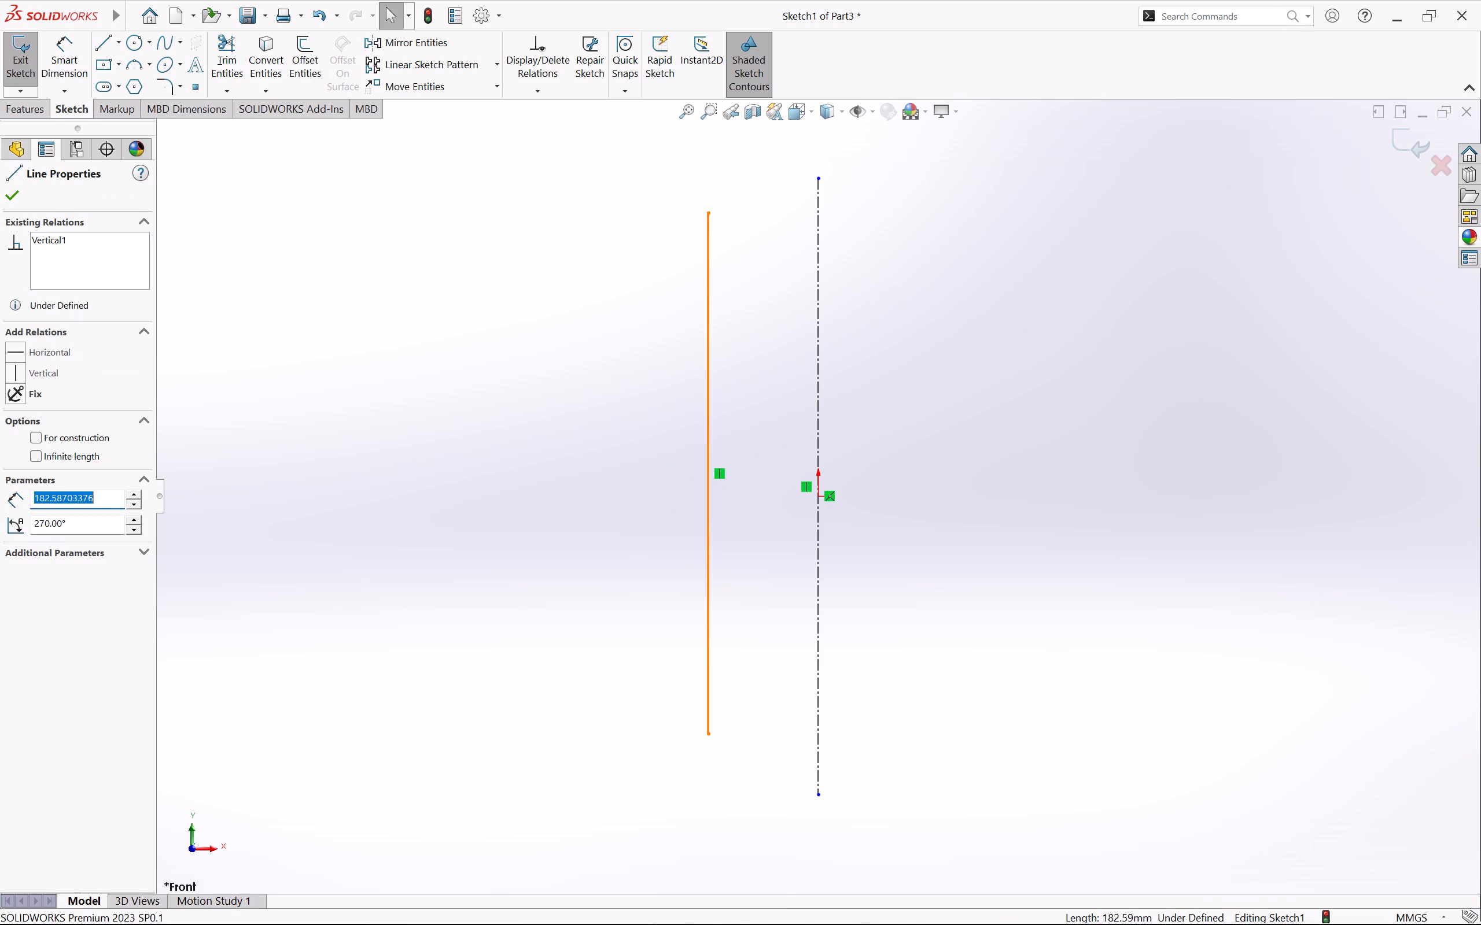
pyautogui.click(16, 373)
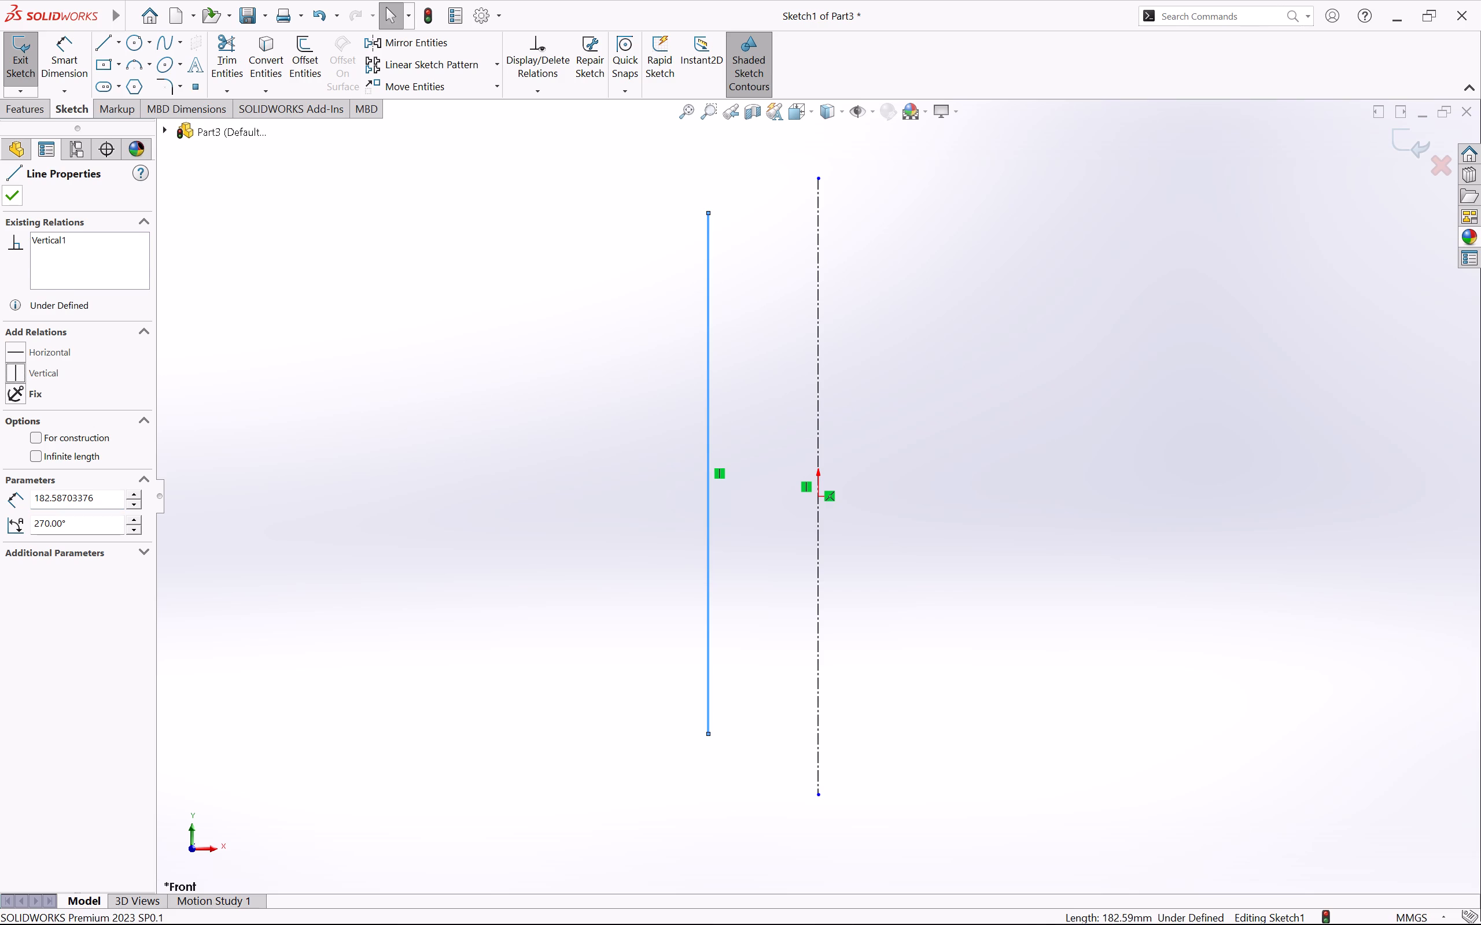
pyautogui.click(17, 189)
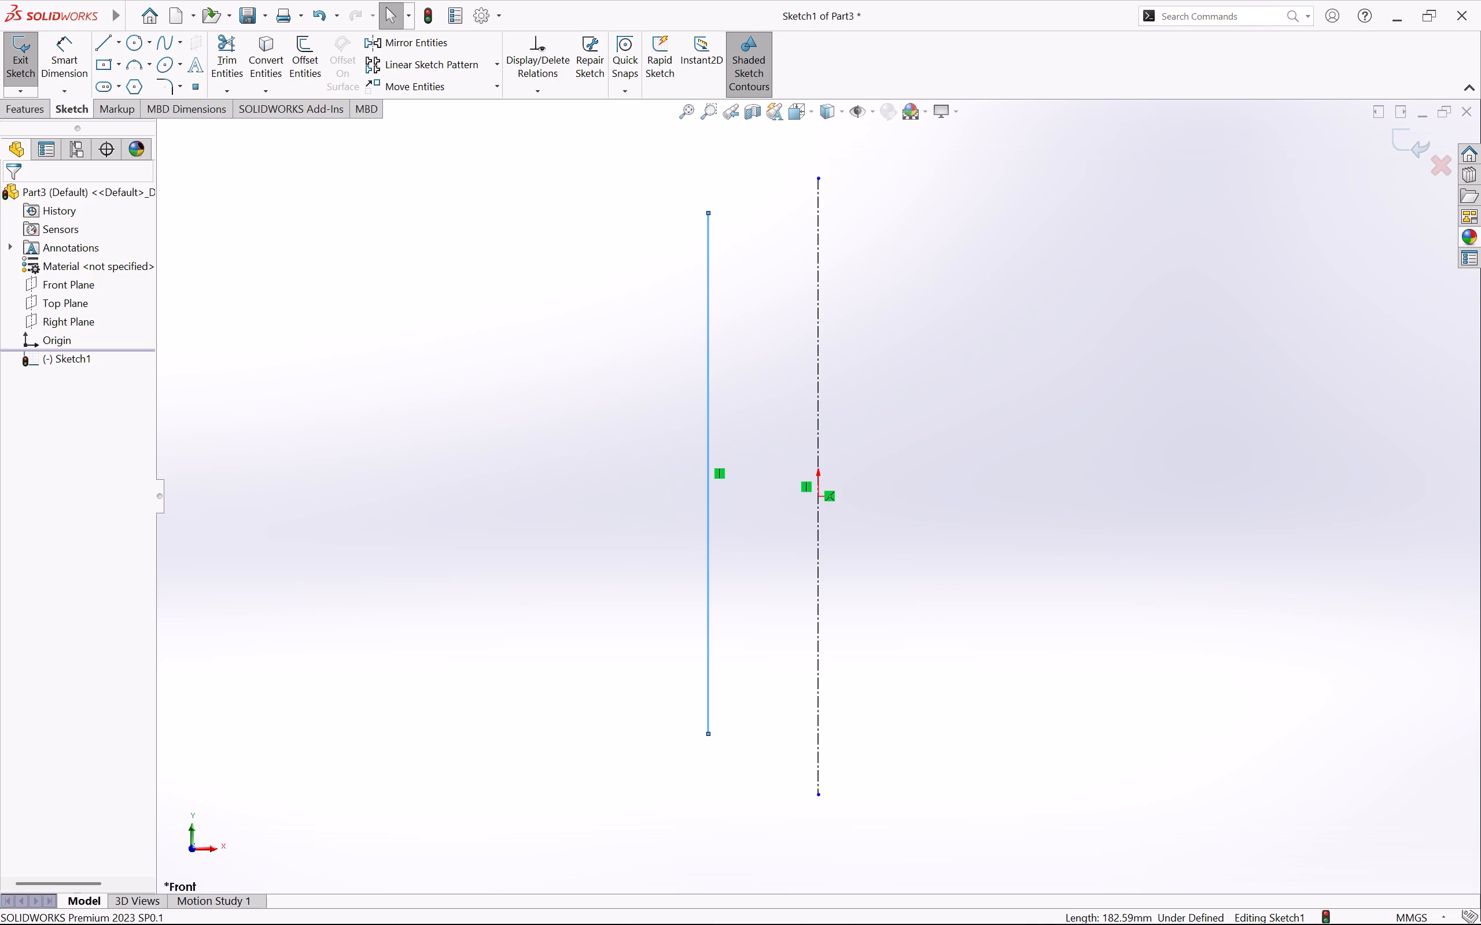
# Dimension the horizontal distance between the lower endpoints of the vertical line and the construction line as 15 mm.
pyautogui.moveTo(465, 630); pyautogui.dragTo(461, 376, button='right')
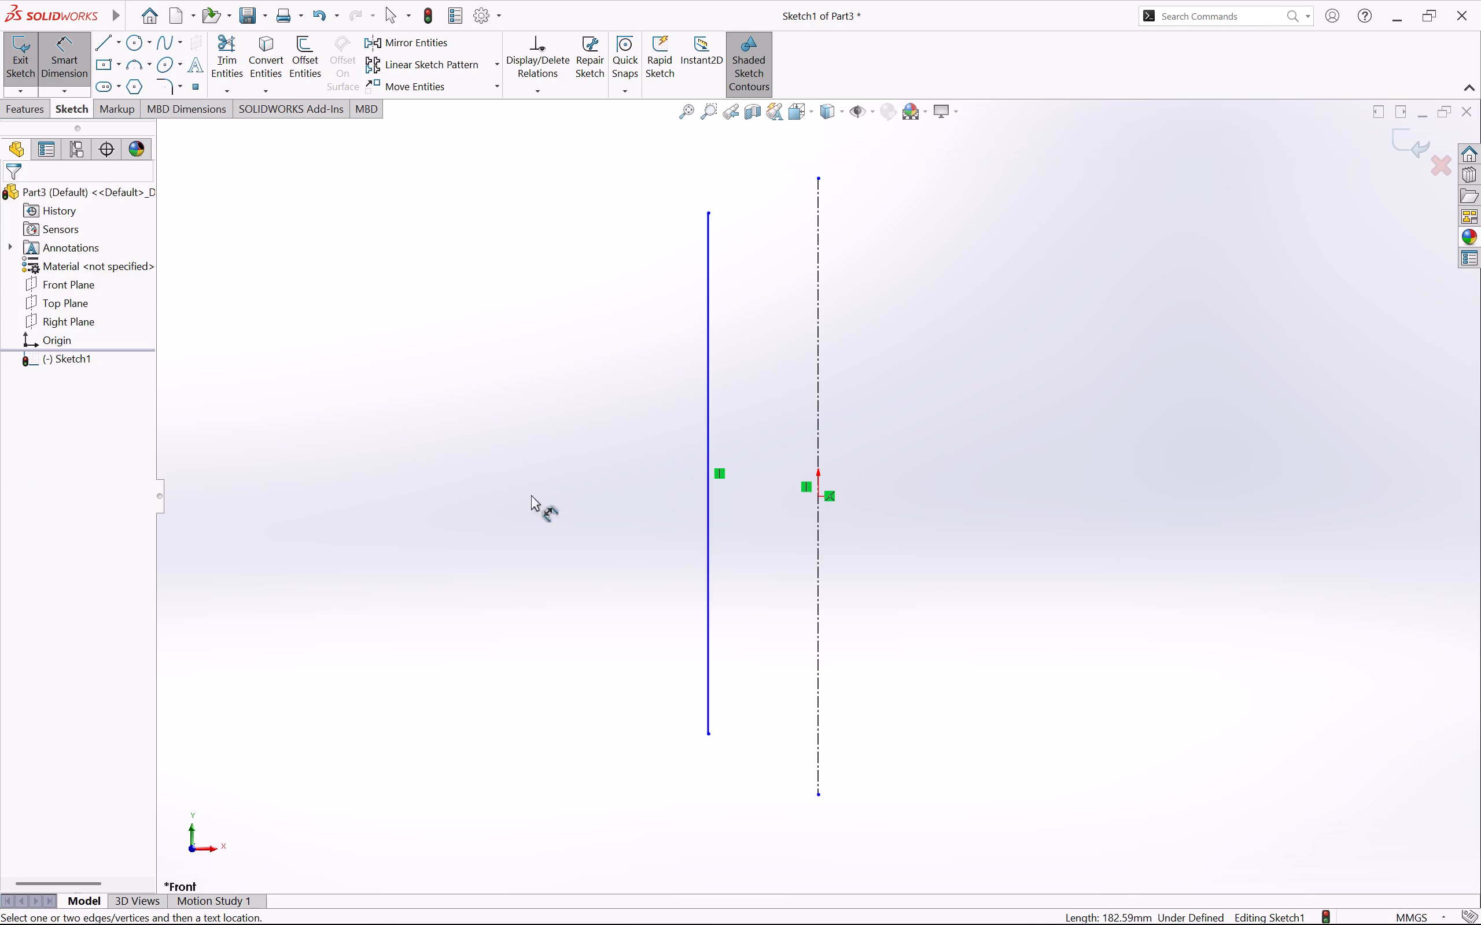
pyautogui.click(817, 793)
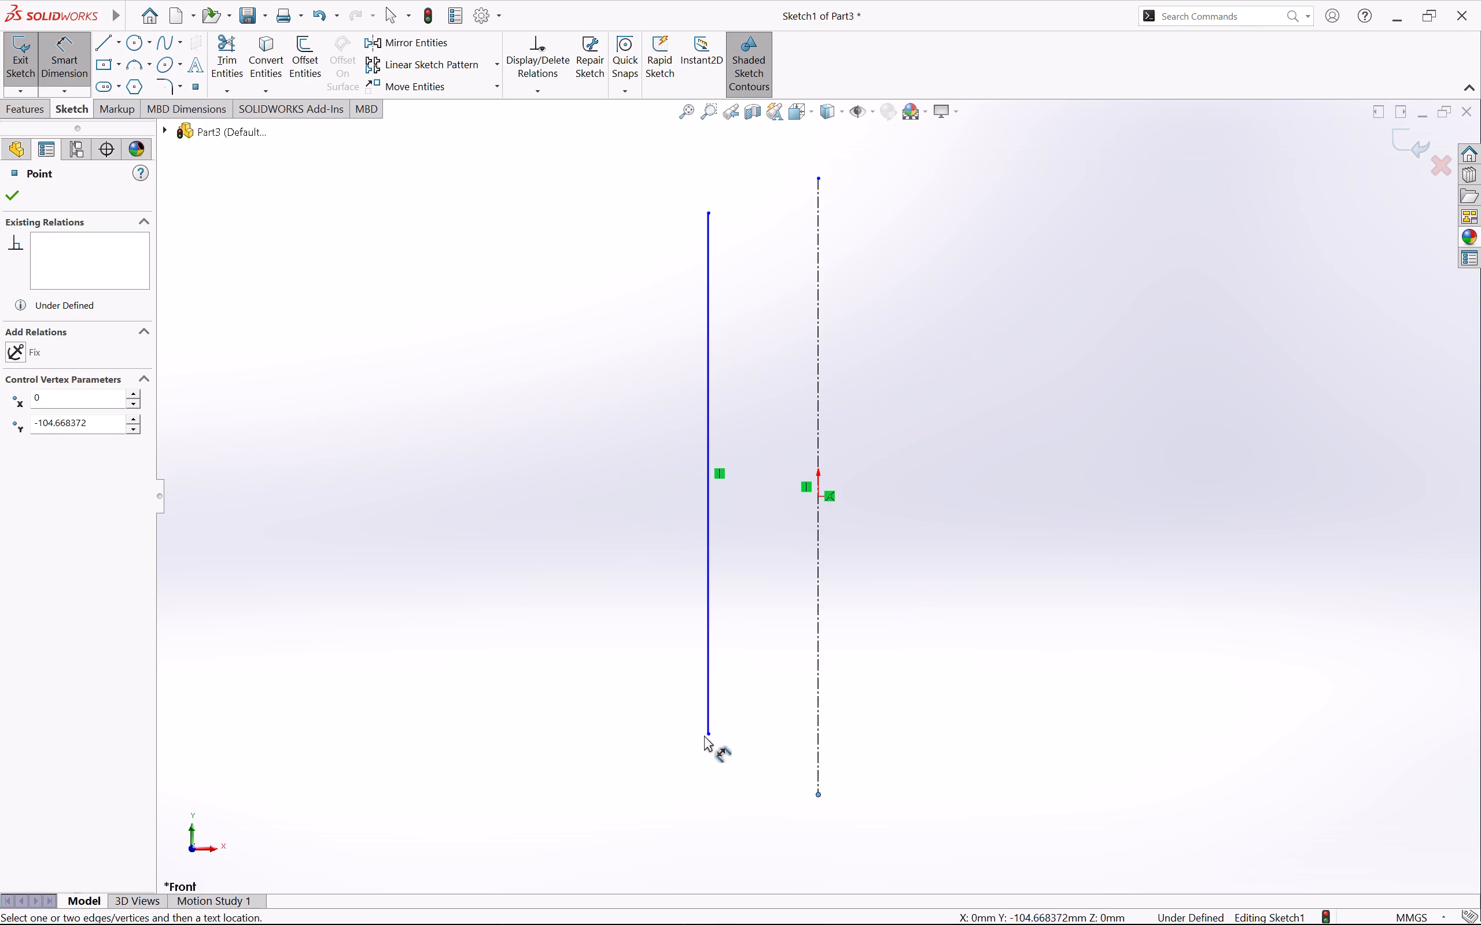
pyautogui.click(706, 735)
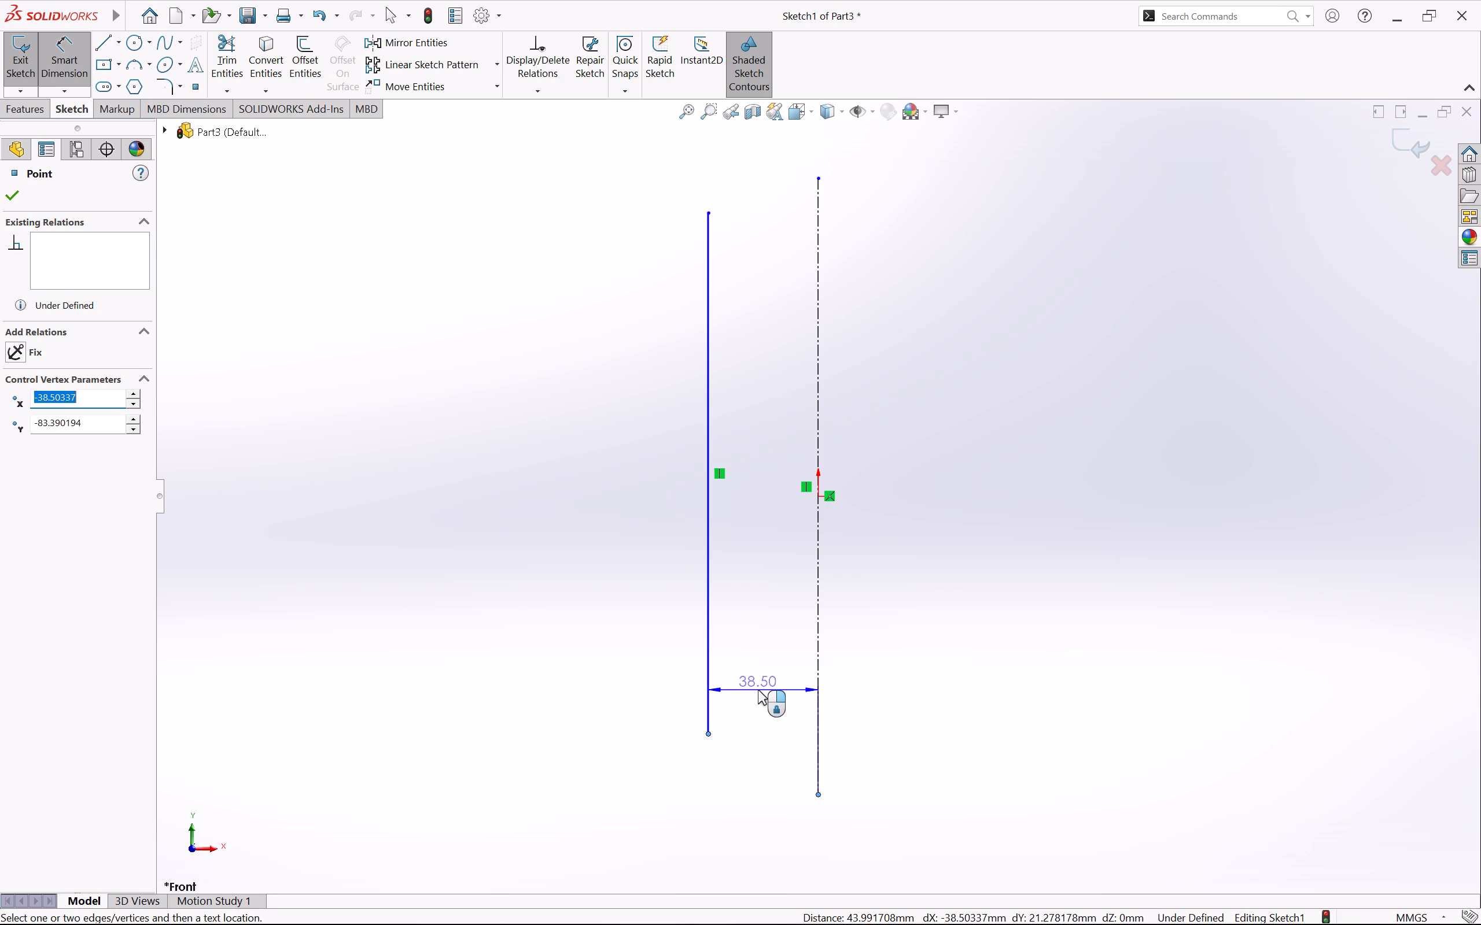
pyautogui.click(760, 694)
pyautogui.press('BackSpace')
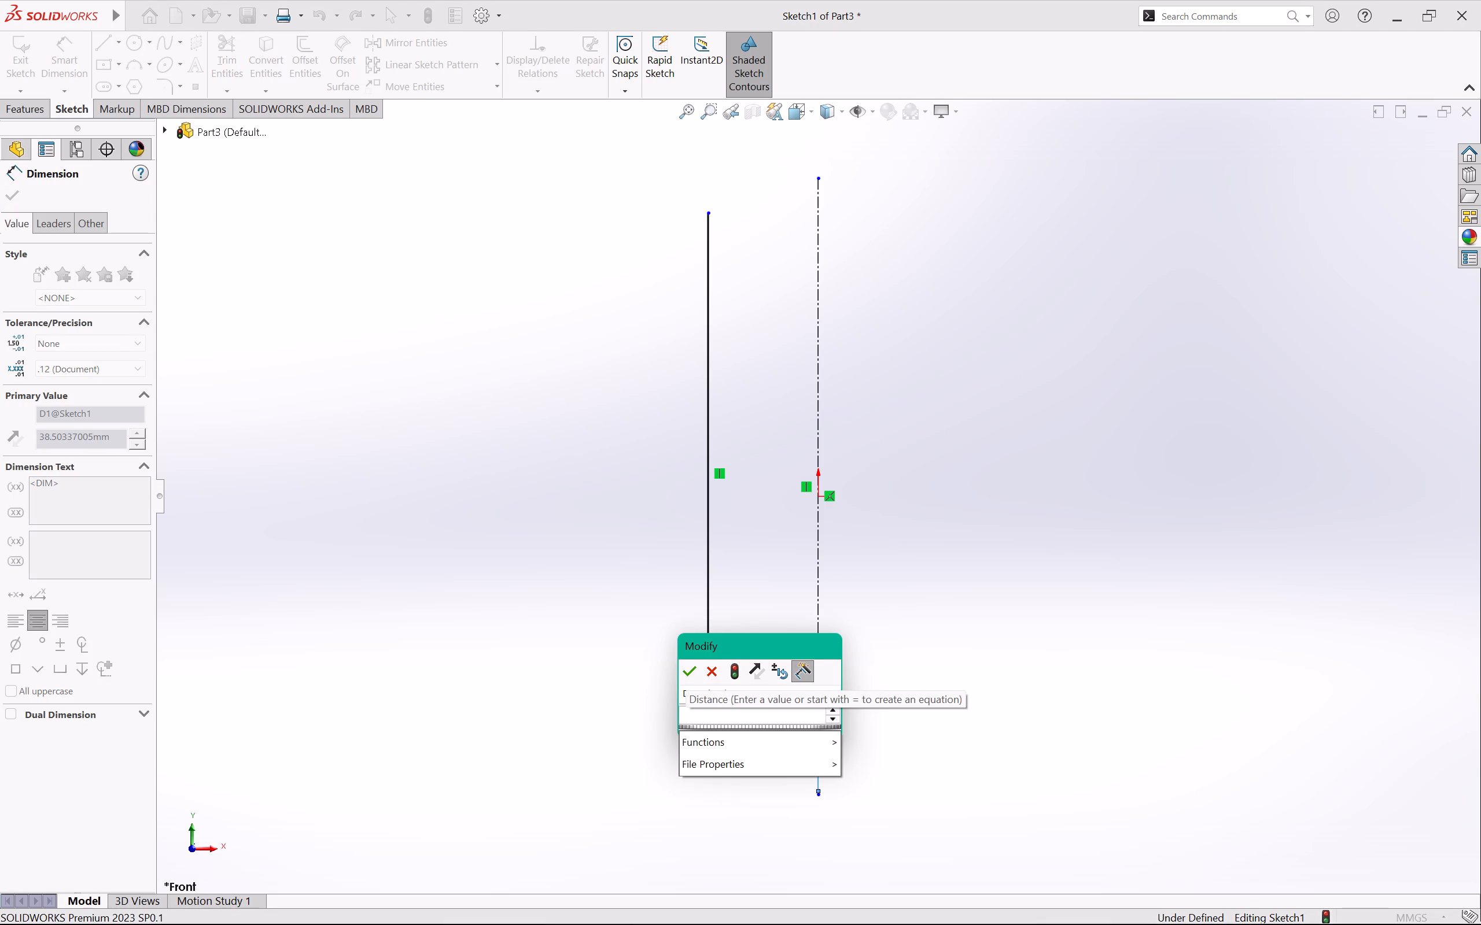
pyautogui.write('15')
pyautogui.press('Return')
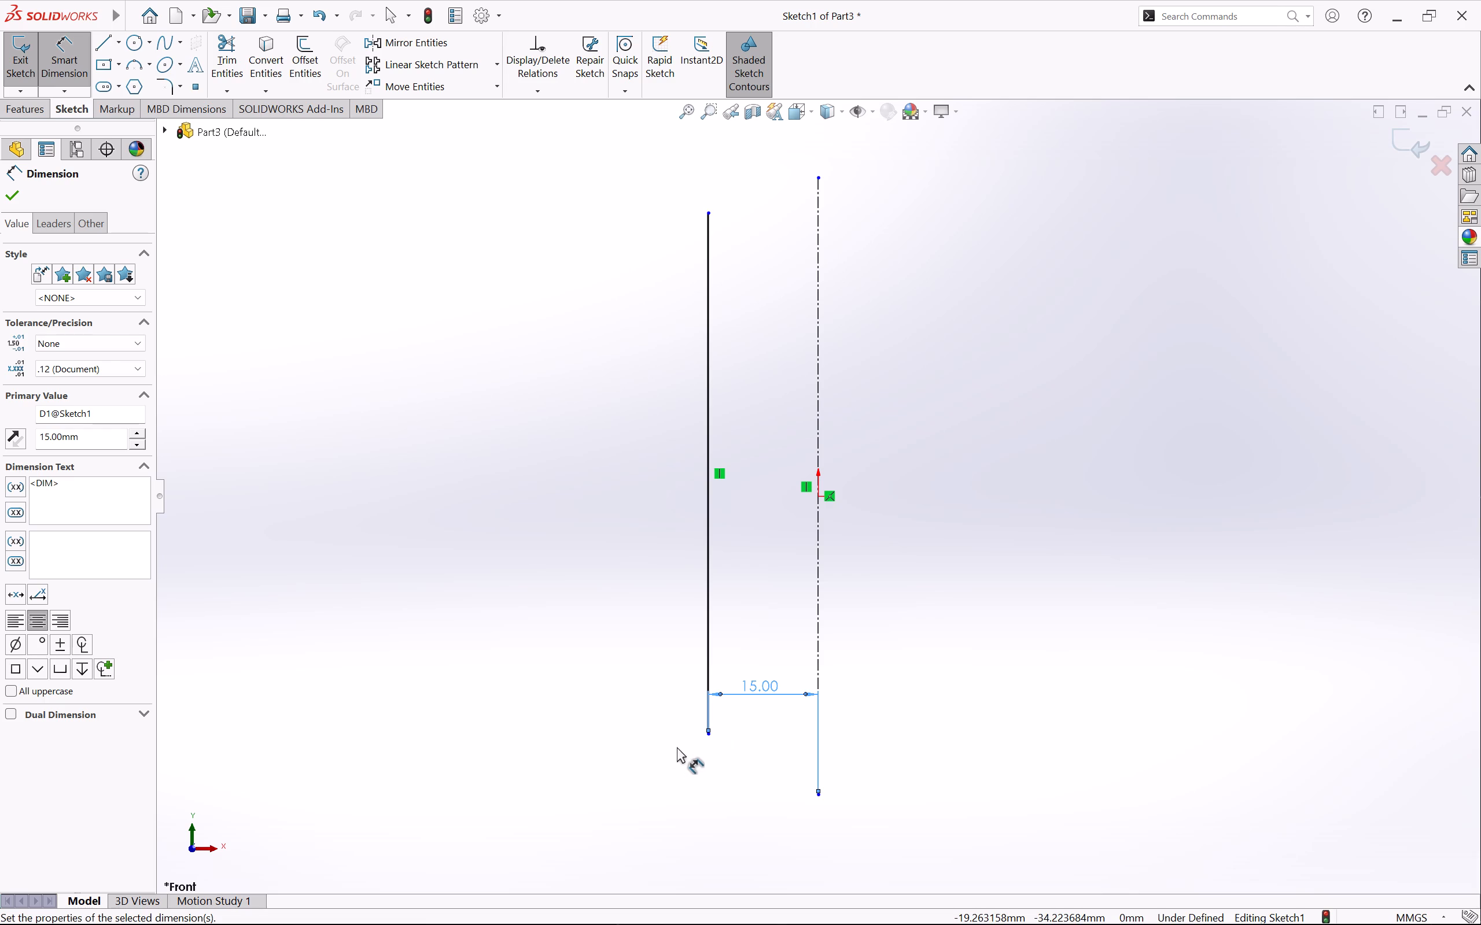
pyautogui.click(555, 489)
# Close the profile left of the vertical line with a small bottom lip, flanges projecting about 10 mm below and 13 mm above, and a sloped top.
pyautogui.click(105, 43)
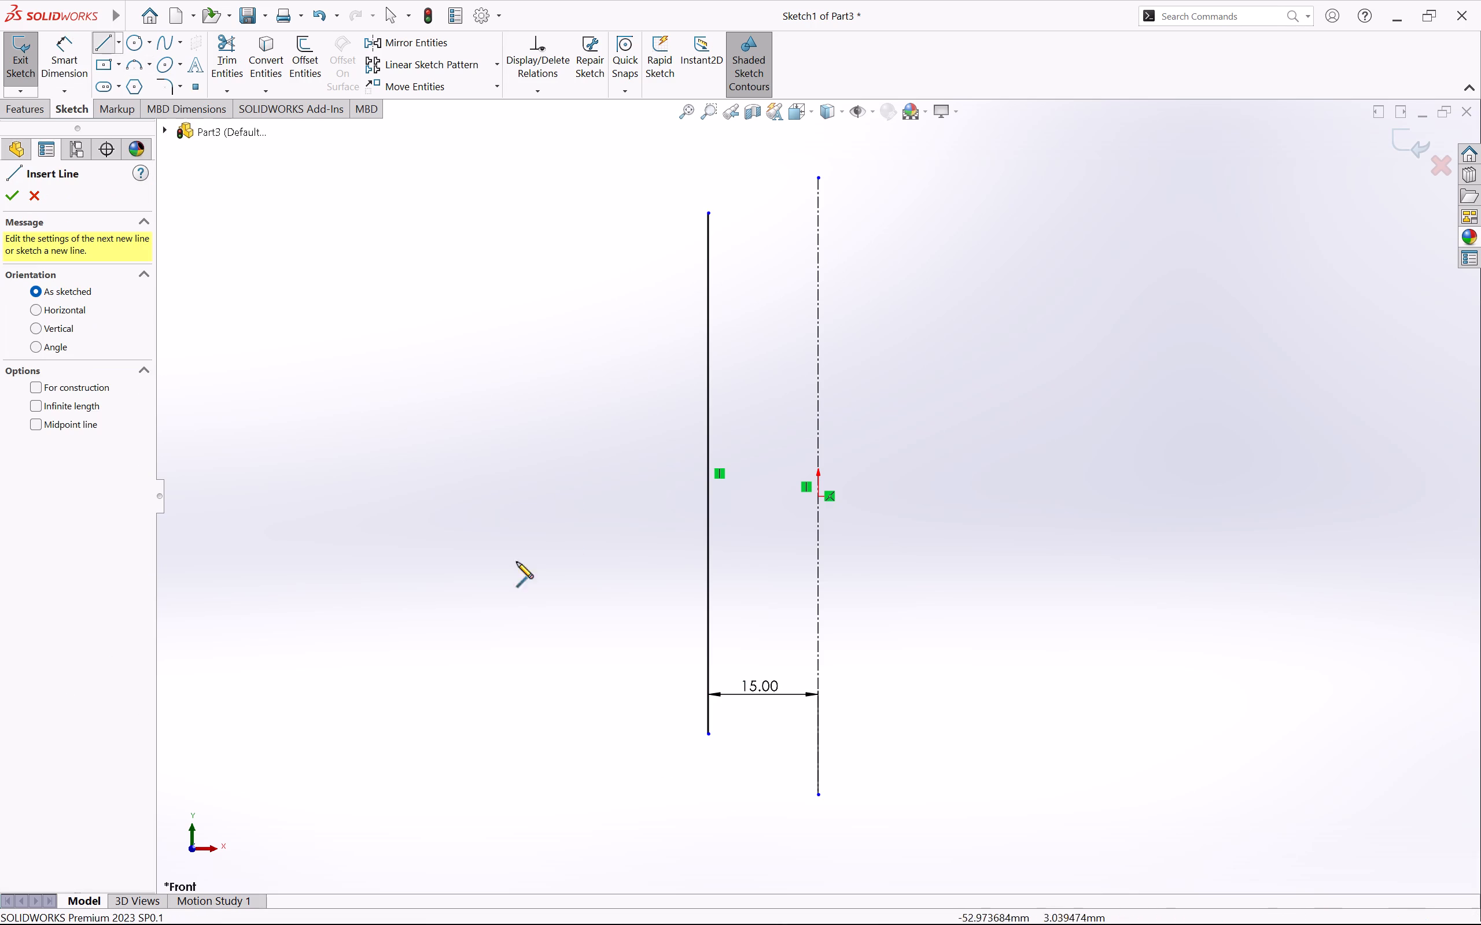
pyautogui.click(707, 735)
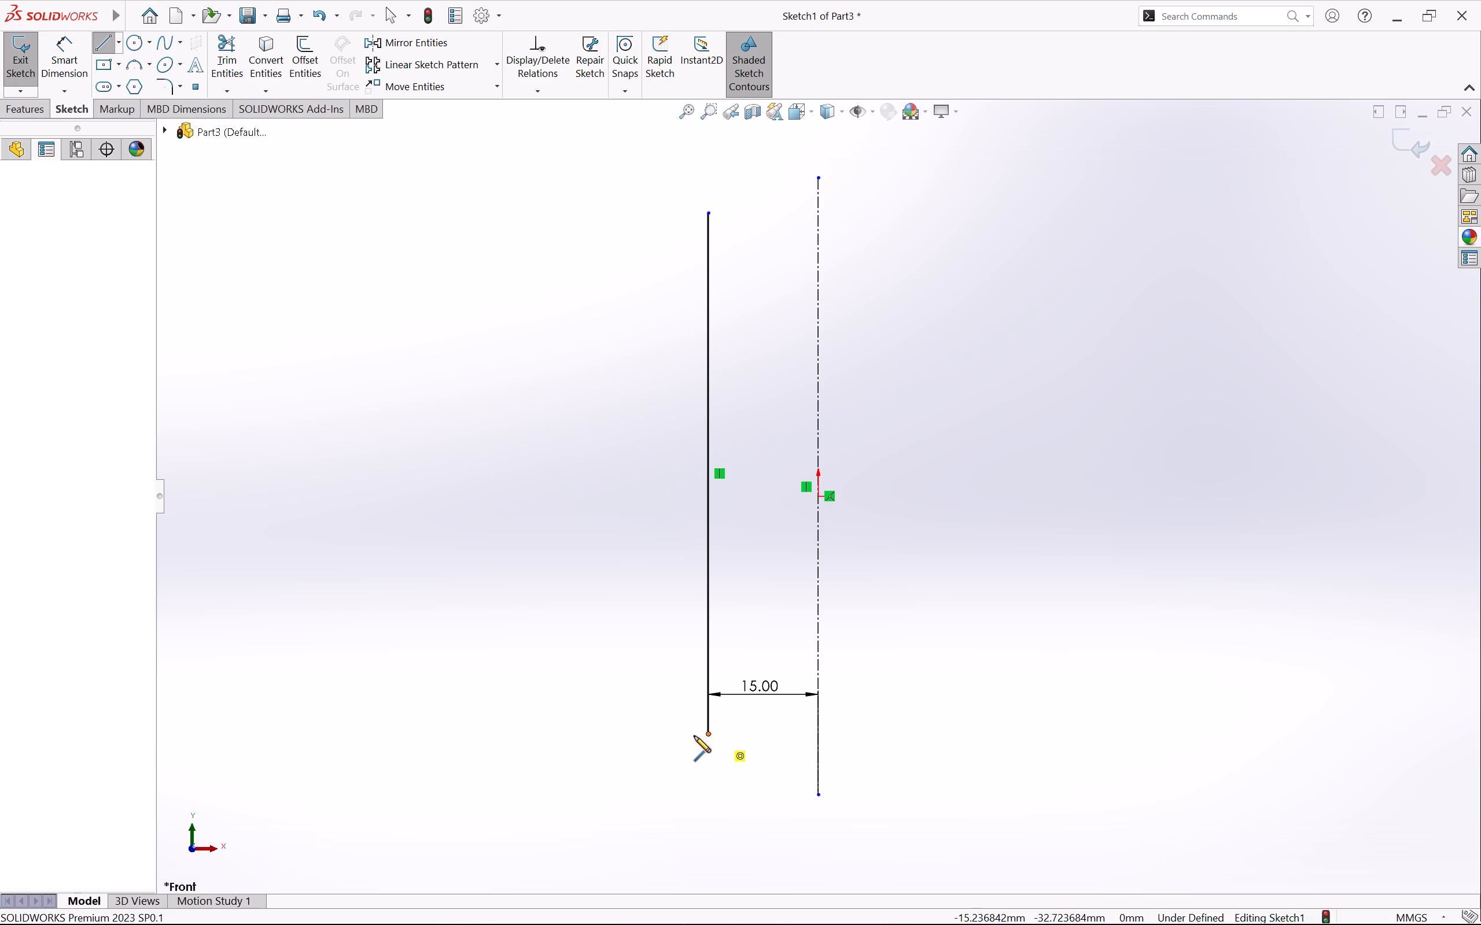
pyautogui.moveTo(675, 735); pyautogui.dragTo(675, 730)
pyautogui.click(679, 711)
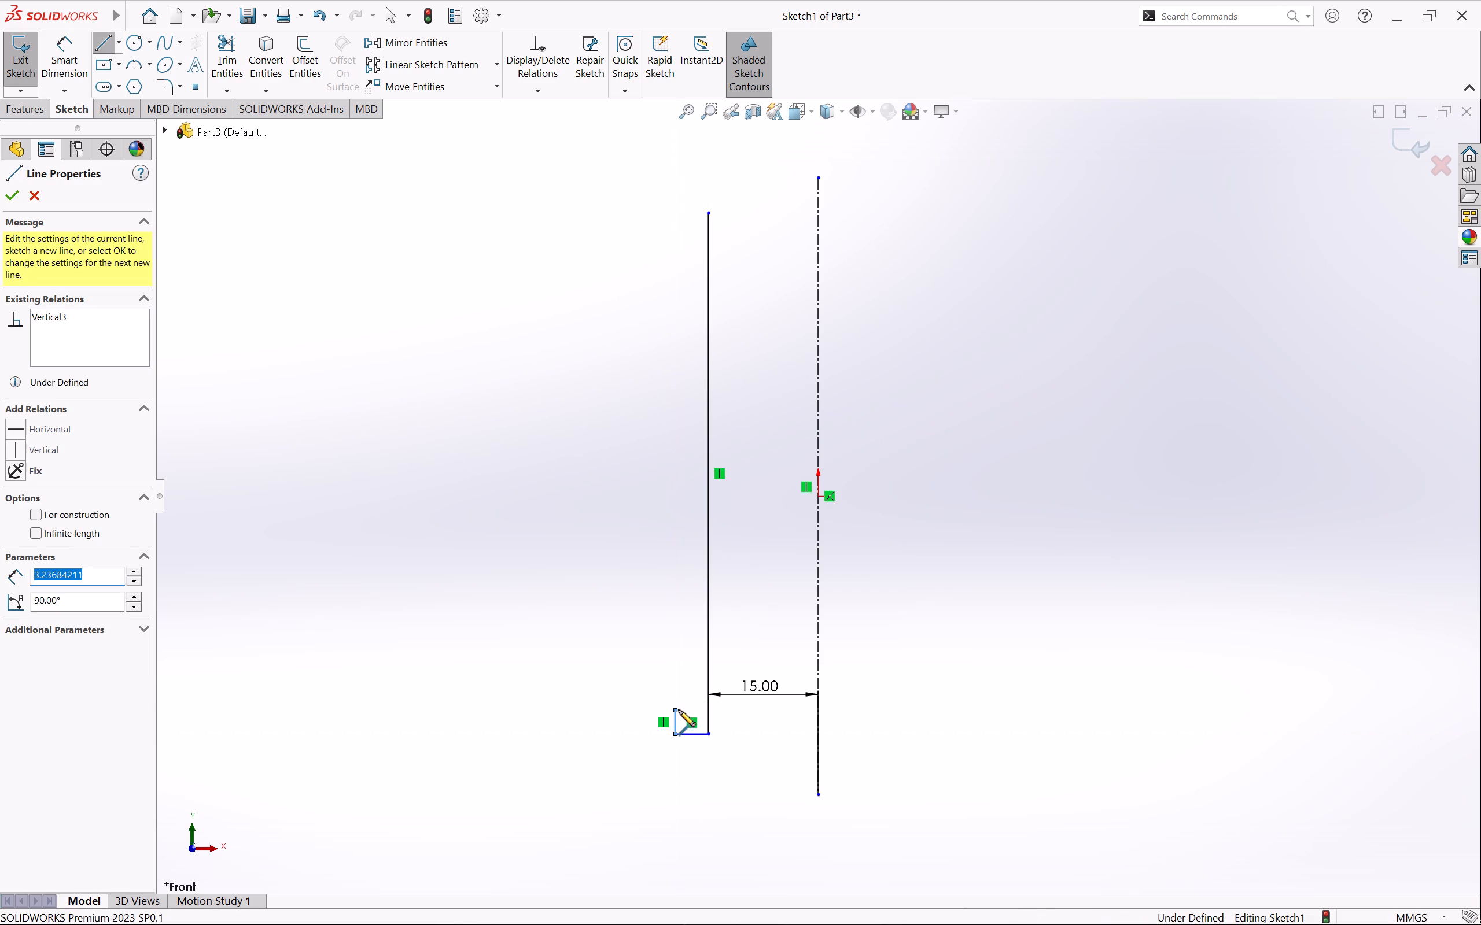
pyautogui.click(603, 708)
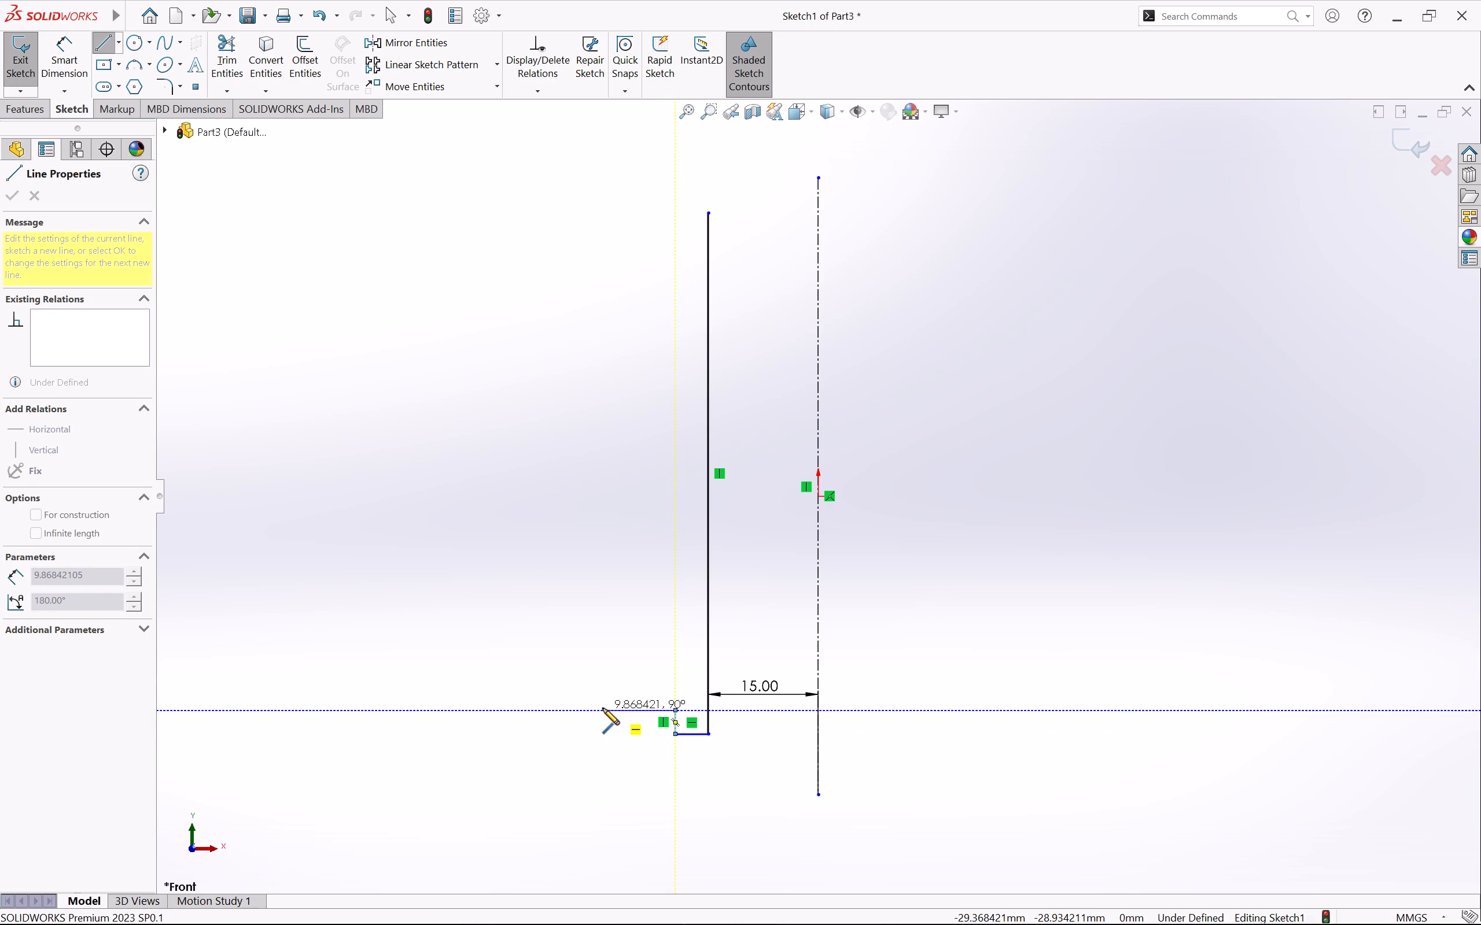
pyautogui.click(603, 638)
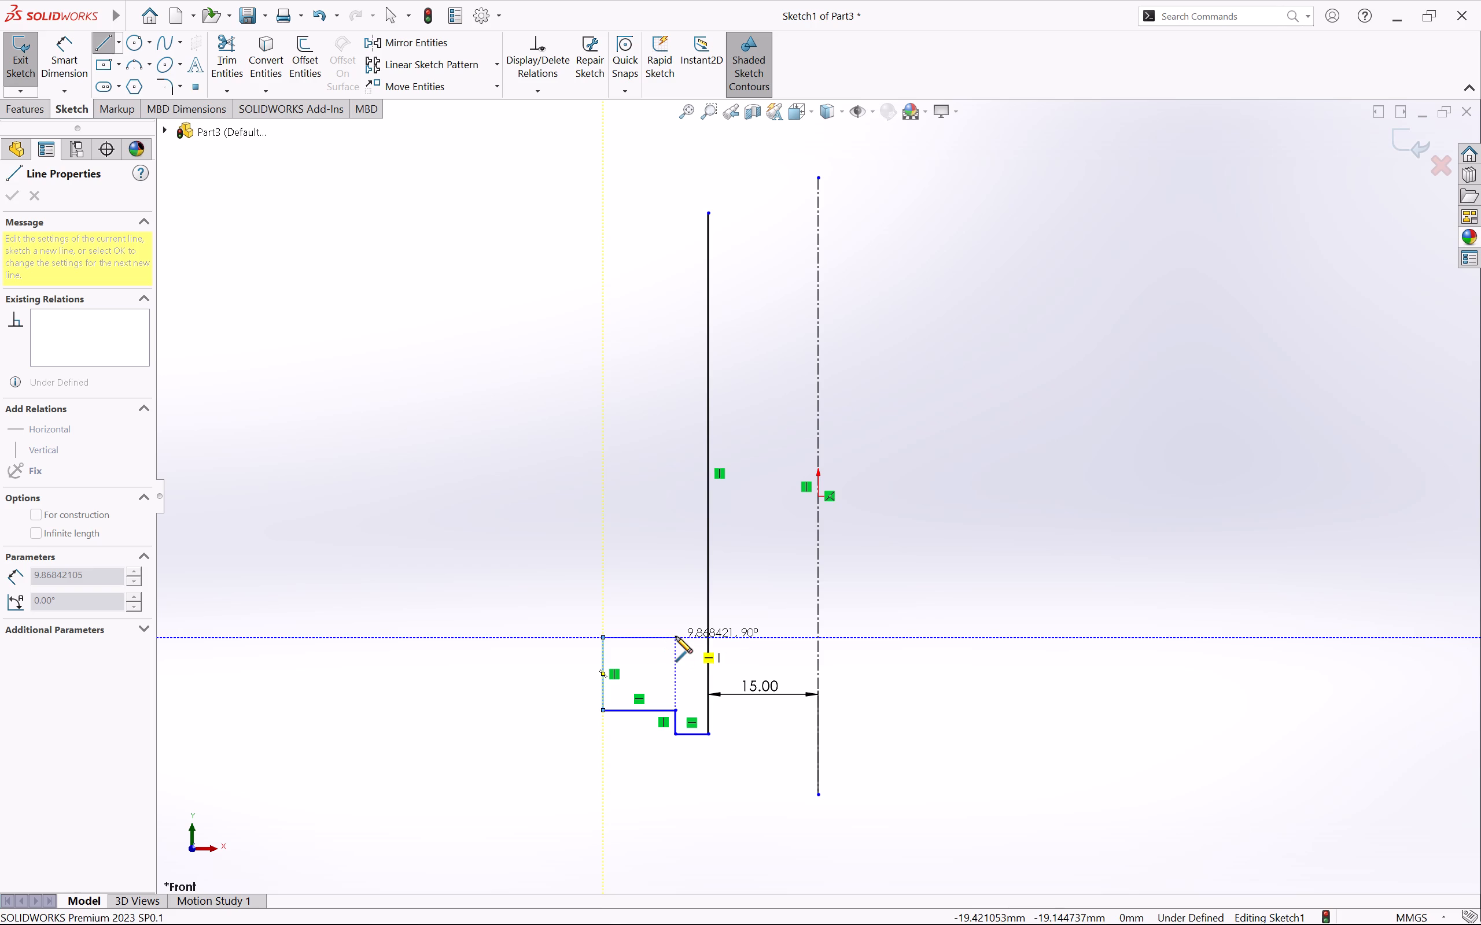
pyautogui.click(676, 637)
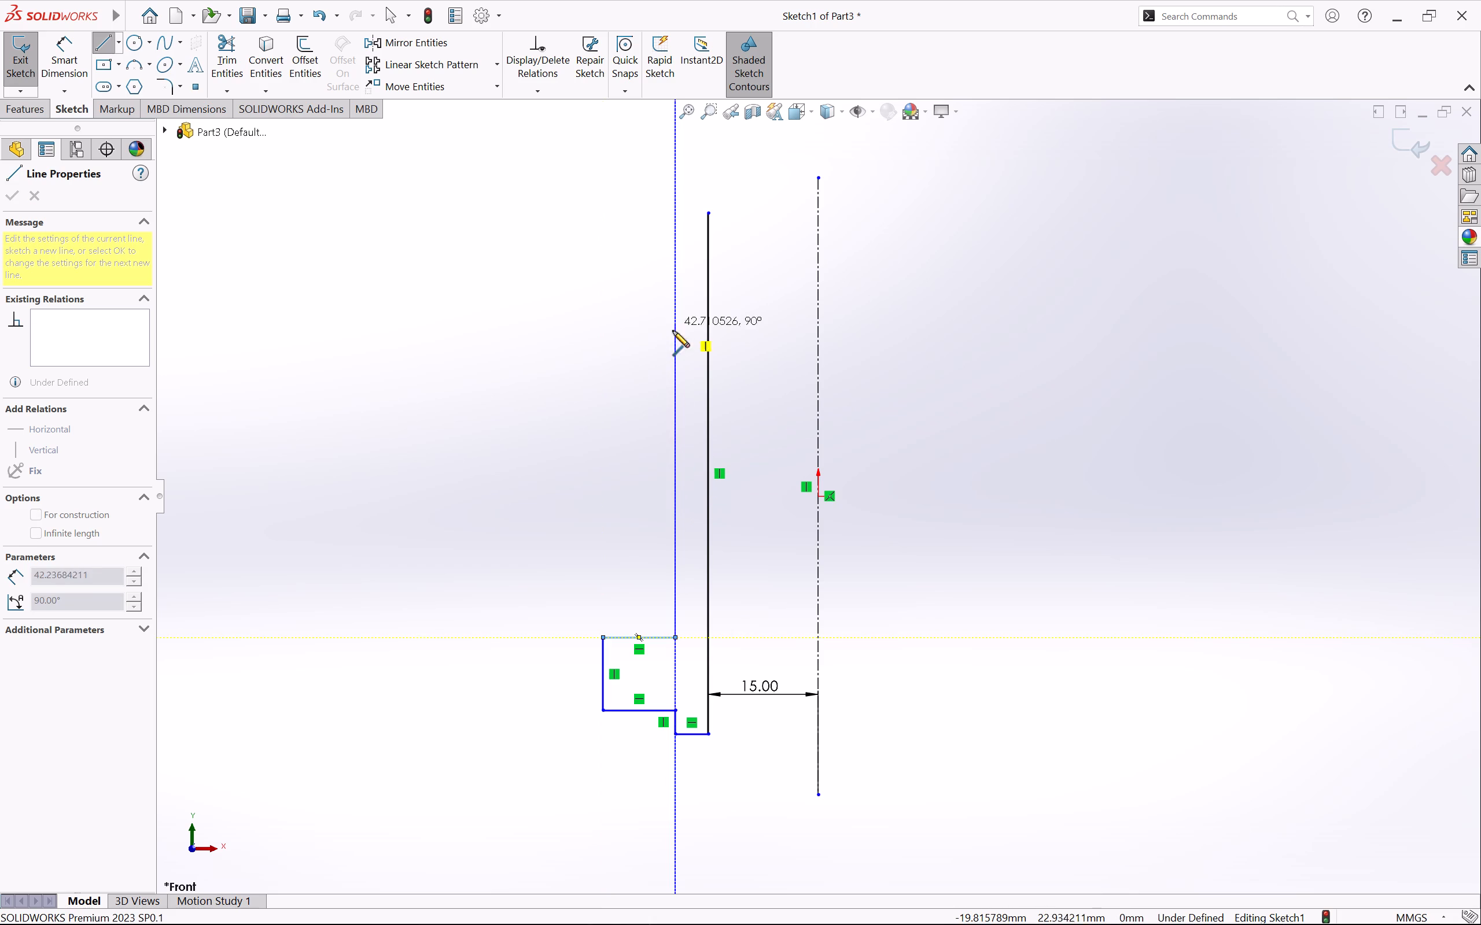
pyautogui.click(673, 359)
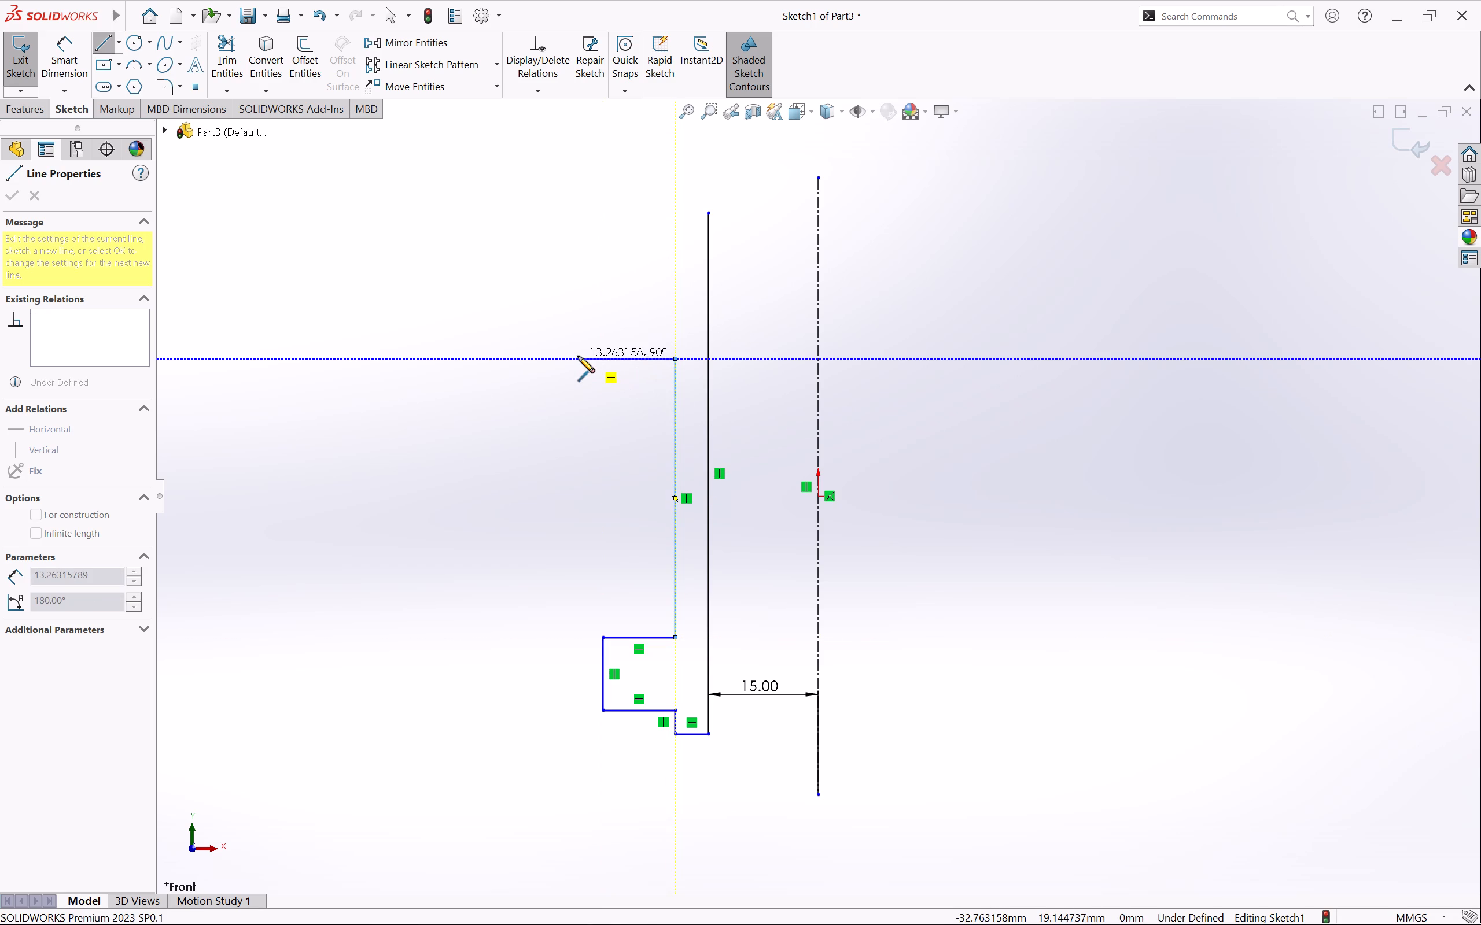
pyautogui.click(578, 356)
pyautogui.click(581, 288)
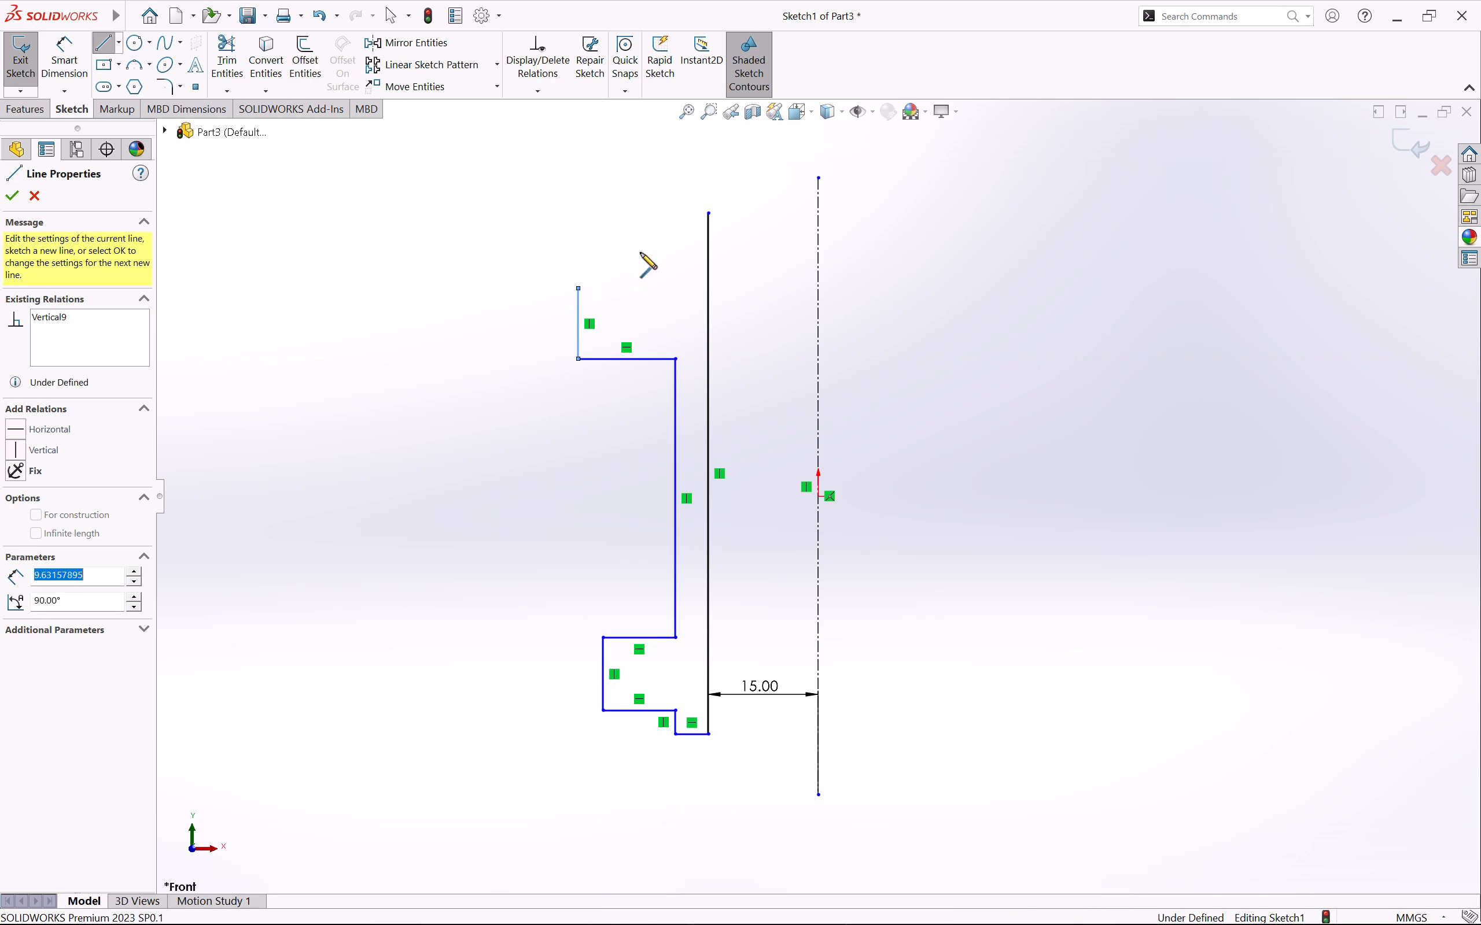
pyautogui.click(709, 212)
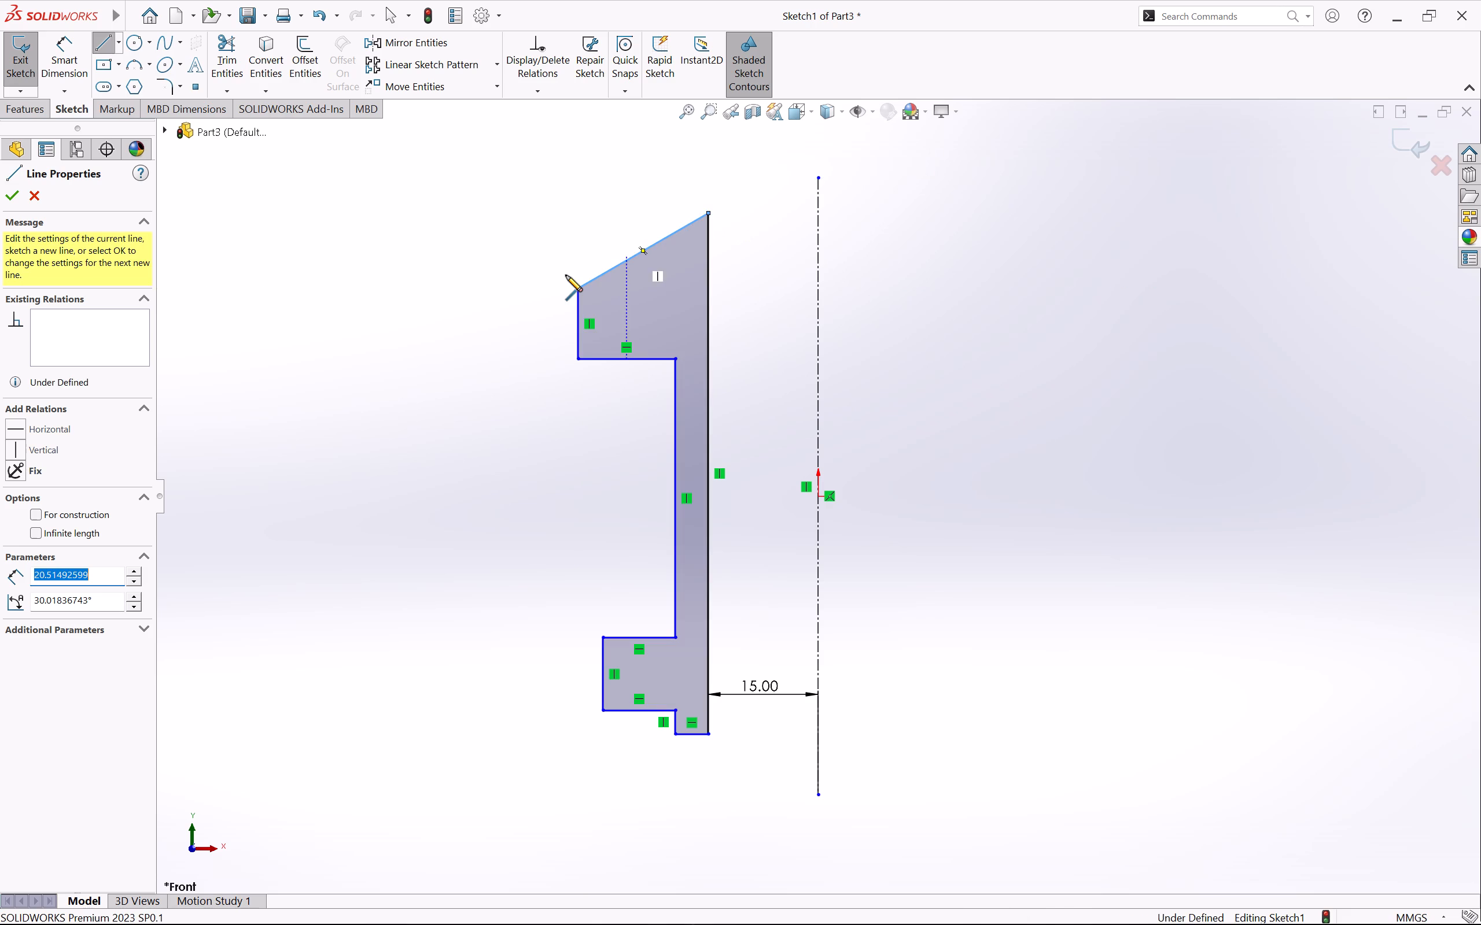
pyautogui.press('Escape')
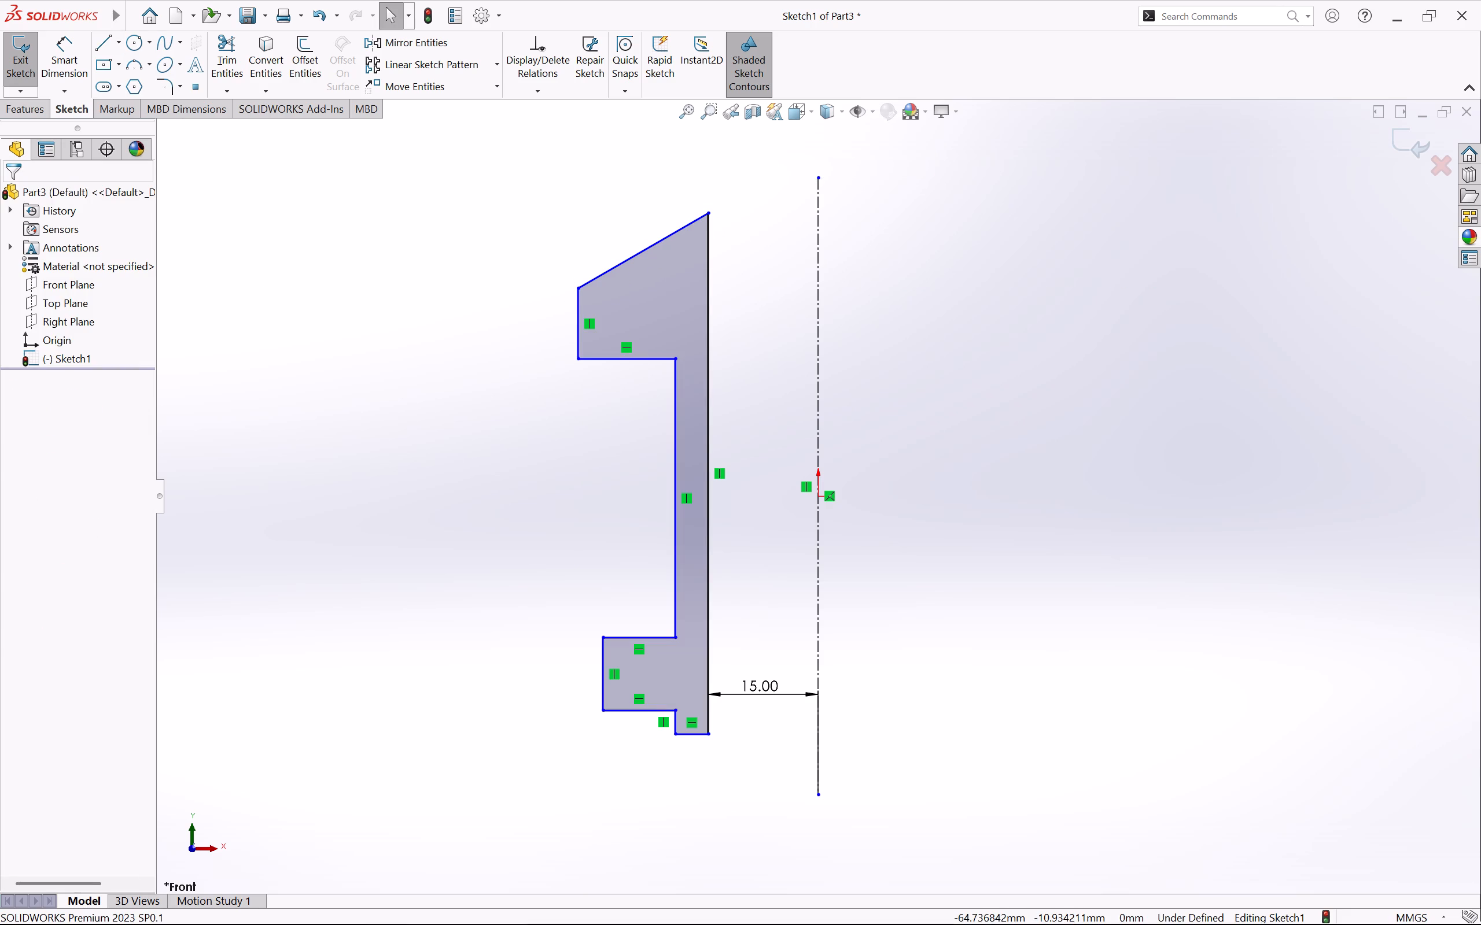
# Dimension the horizontal distance from the bottom lip's outer lower corner to the construction line's lower endpoint as 20 mm.
pyautogui.moveTo(381, 600); pyautogui.dragTo(397, 401, button='right')
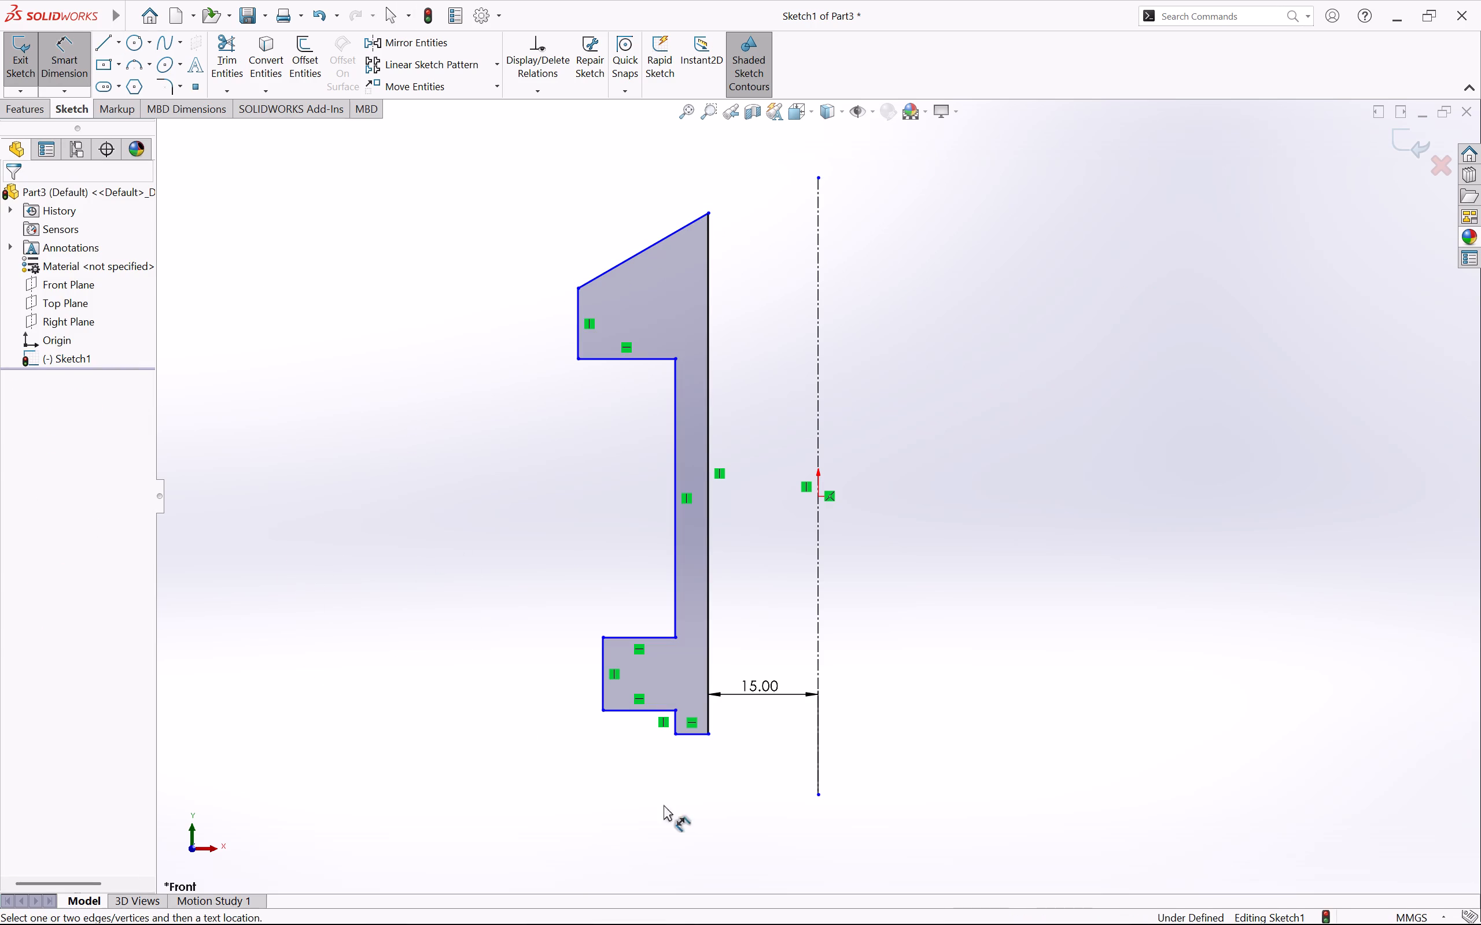
pyautogui.click(820, 795)
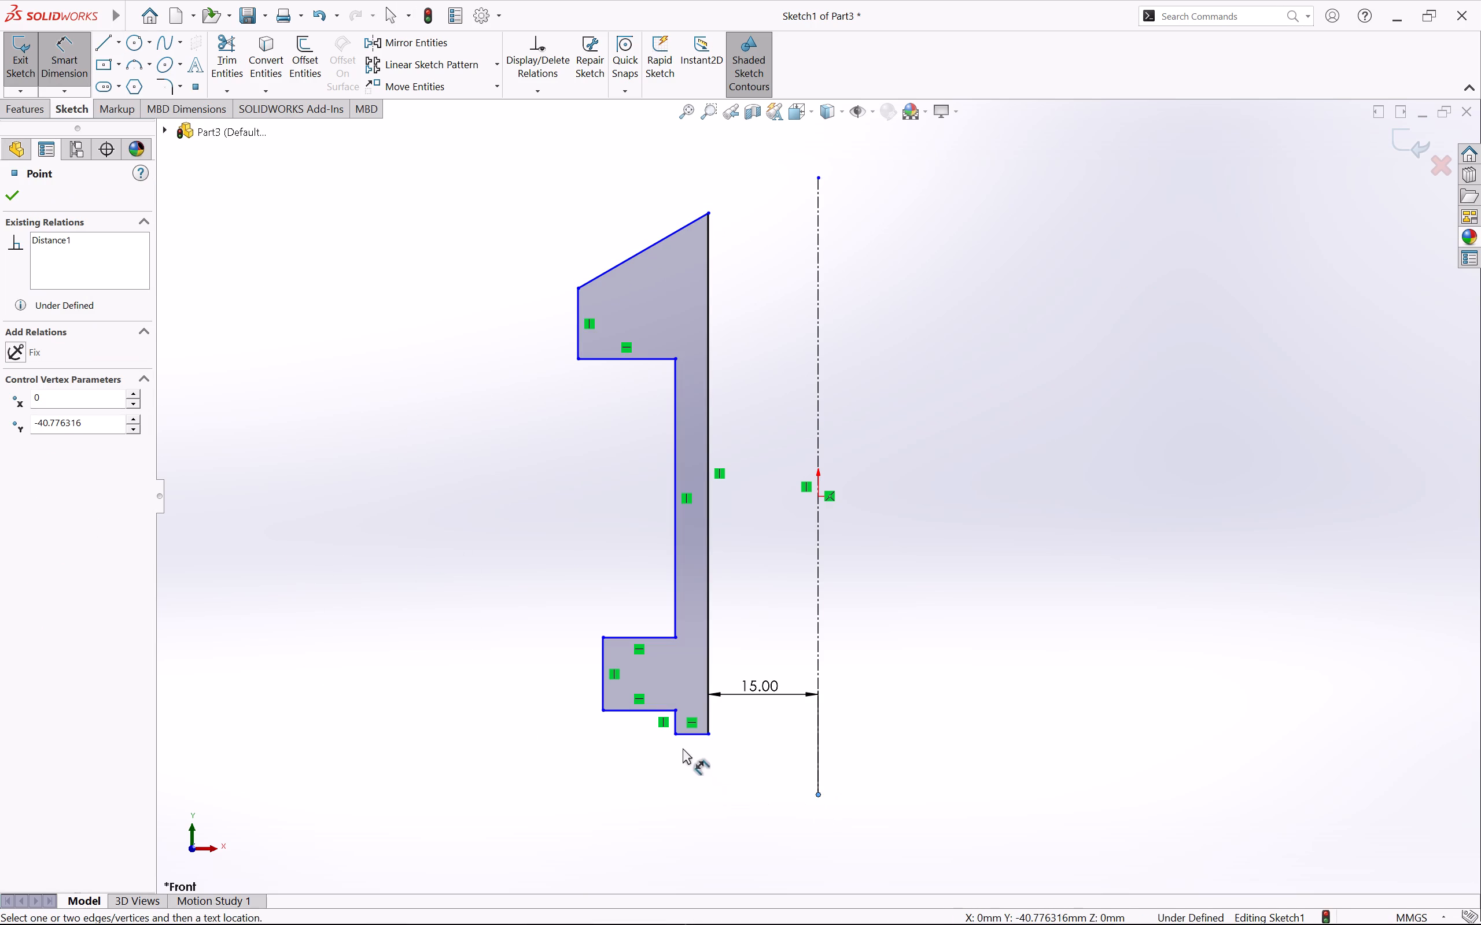
pyautogui.click(676, 737)
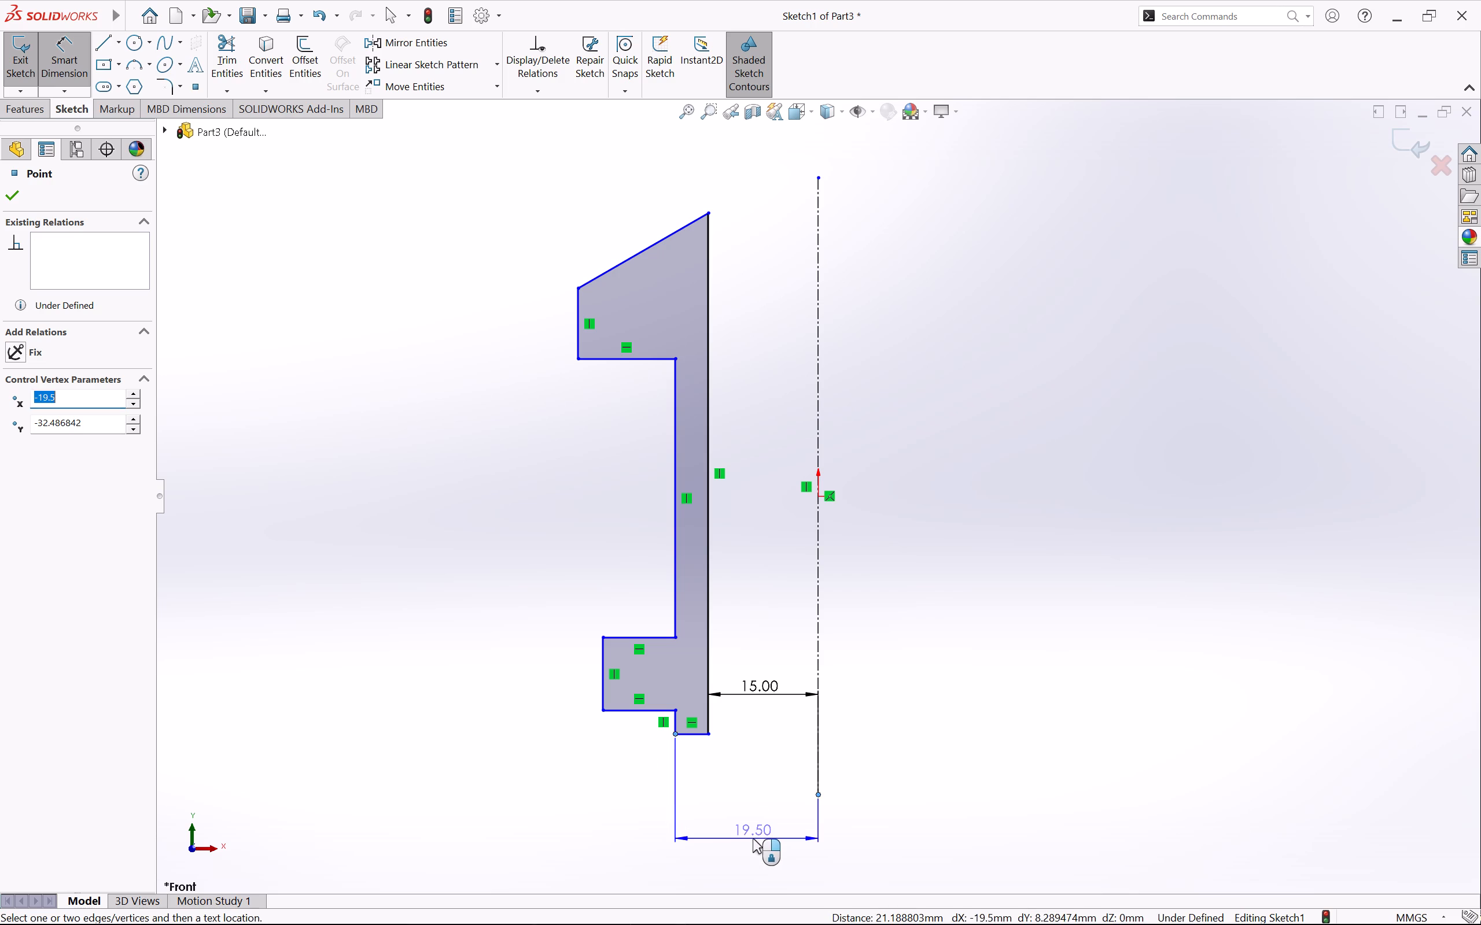
pyautogui.click(753, 838)
pyautogui.press('BackSpace')
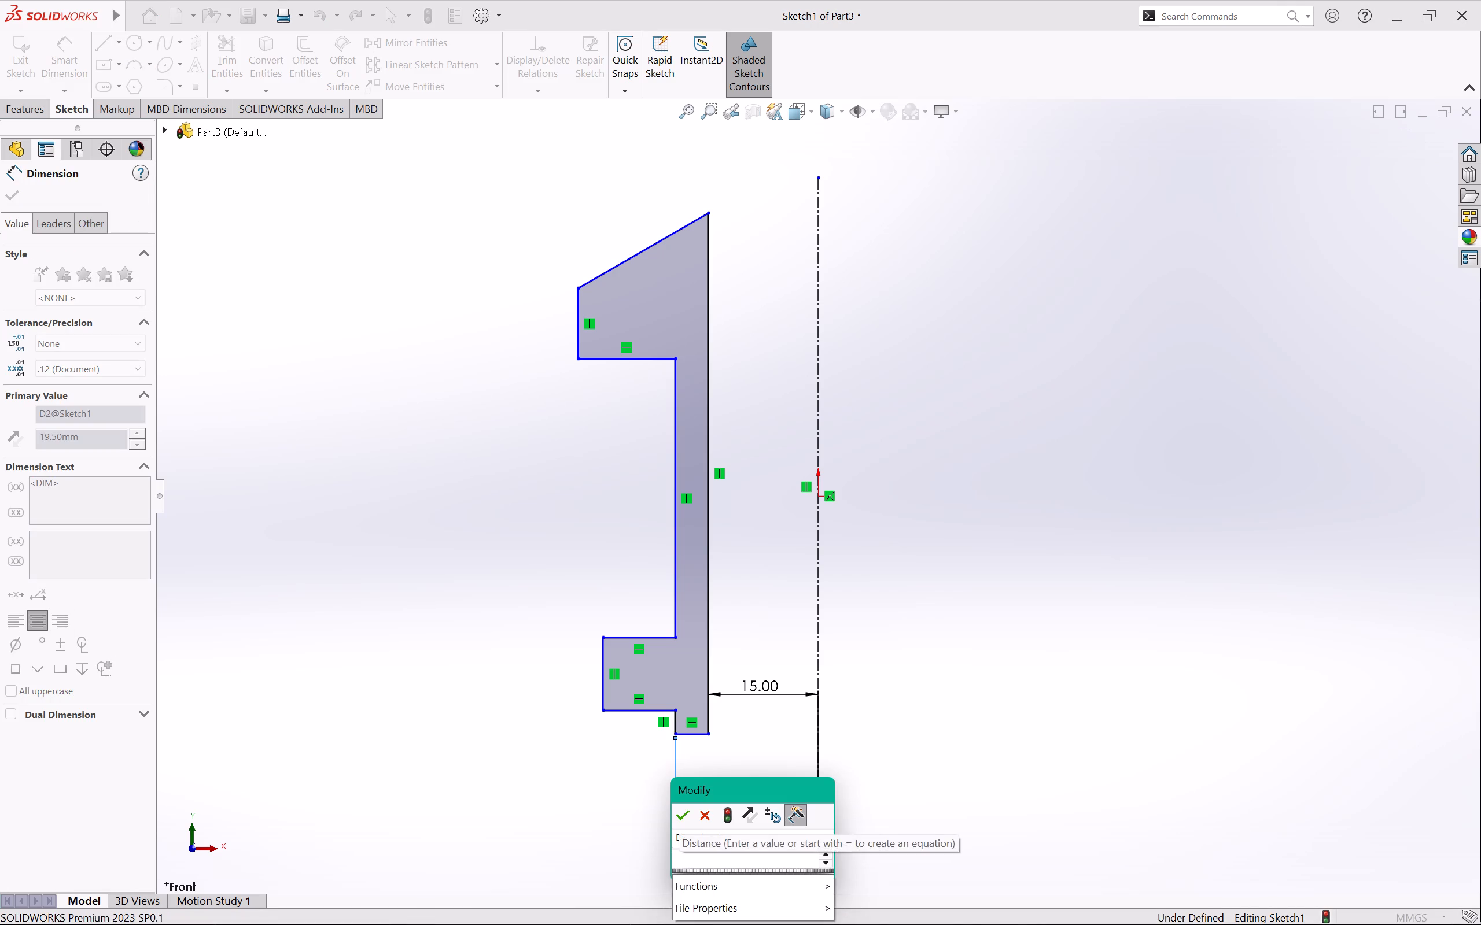
pyautogui.write('20')
pyautogui.press('Return')
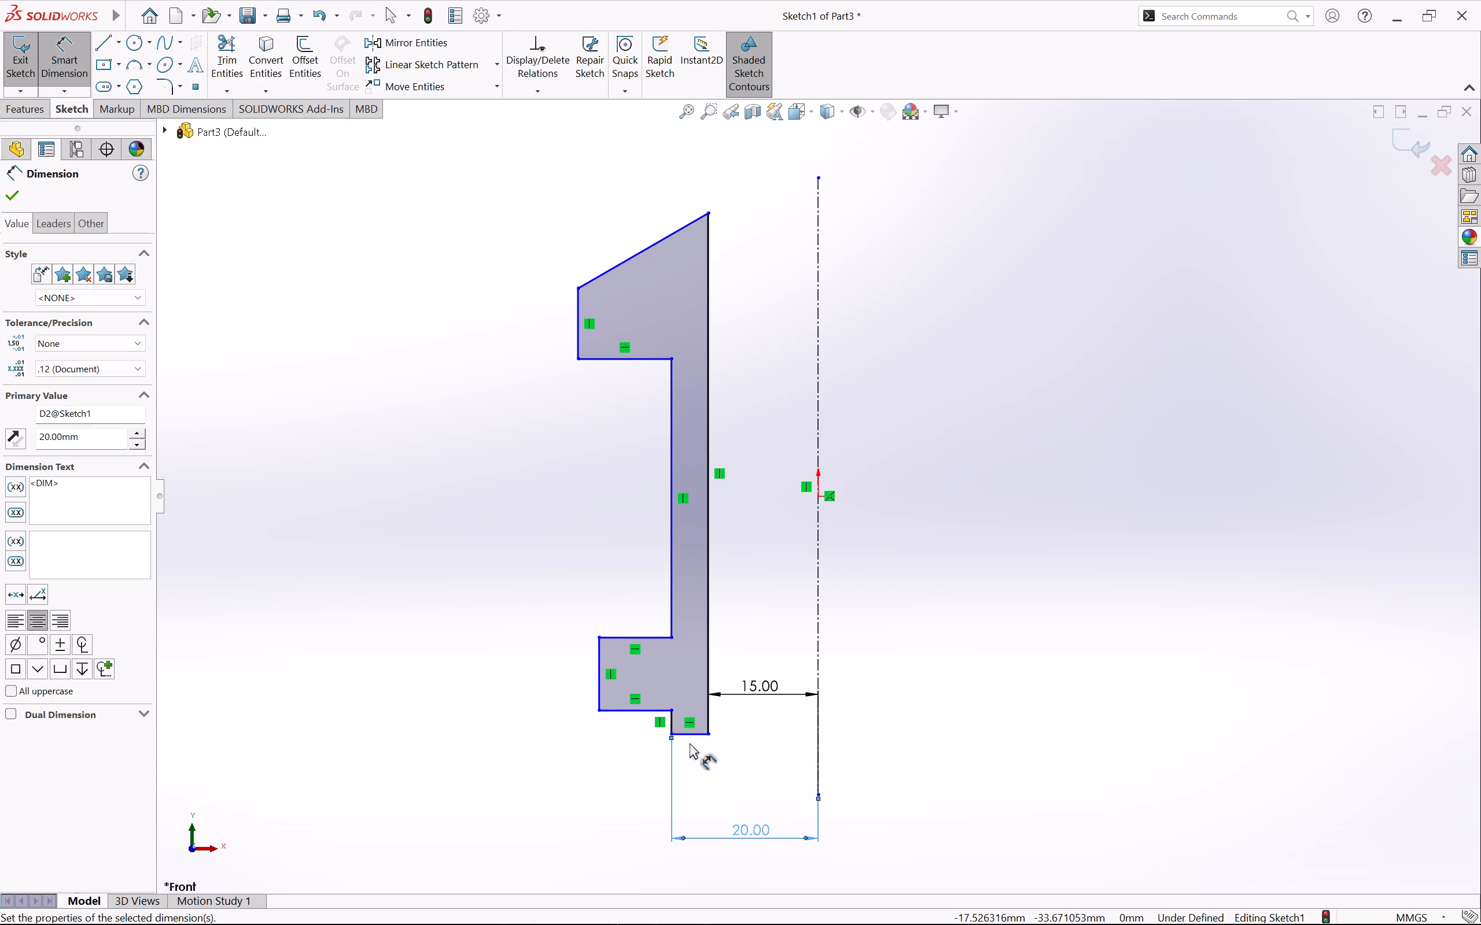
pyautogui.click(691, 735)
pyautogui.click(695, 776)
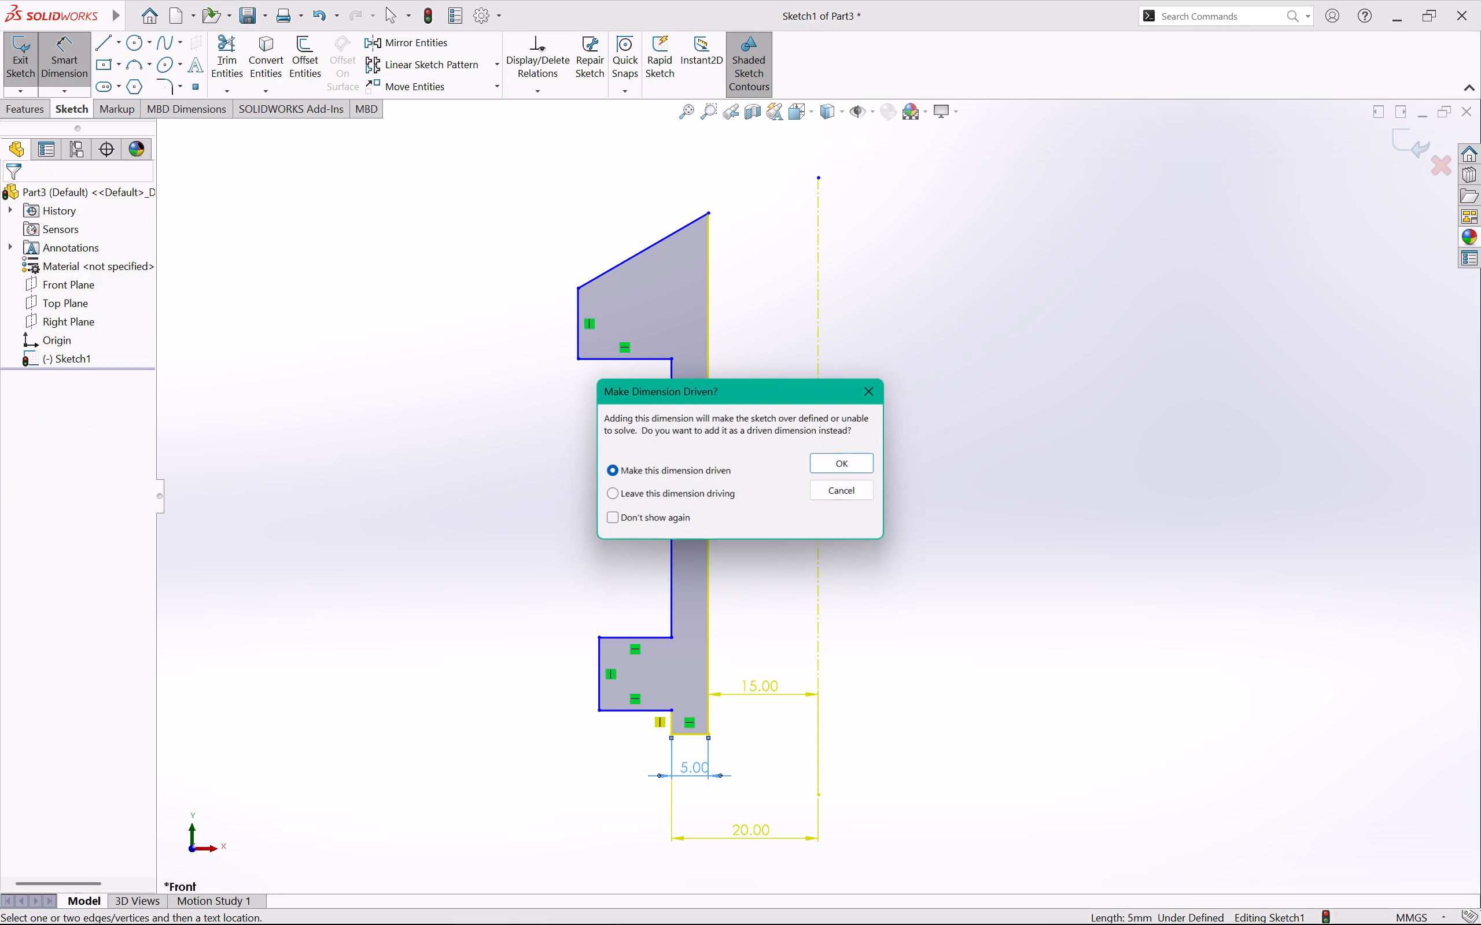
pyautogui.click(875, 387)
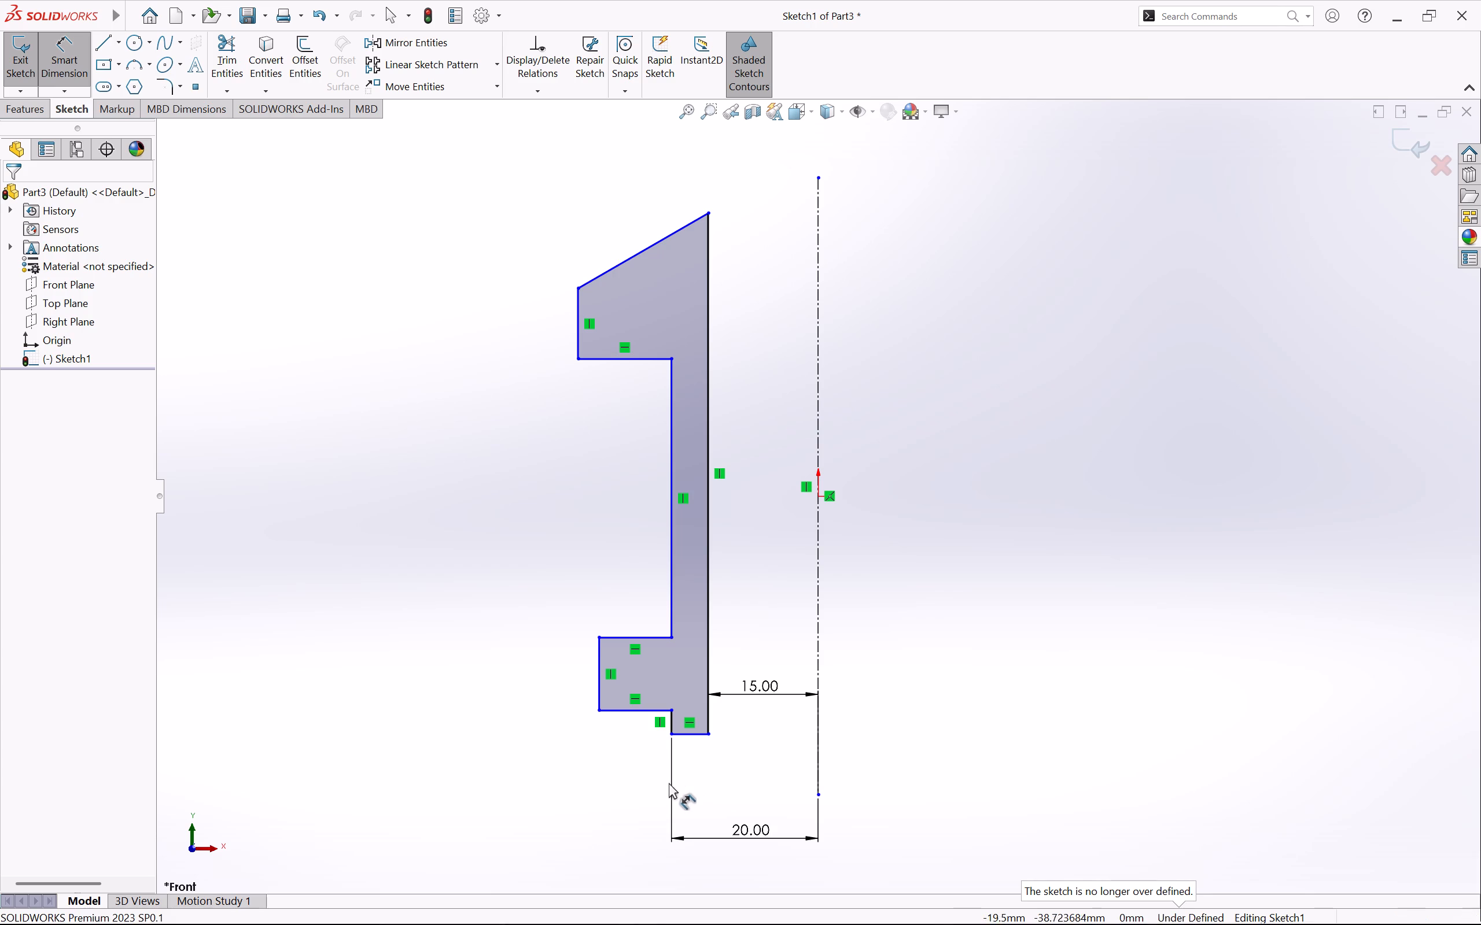
# Dimension the short vertical outer edge of the bottom lip as 5 mm.
pyautogui.click(671, 726)
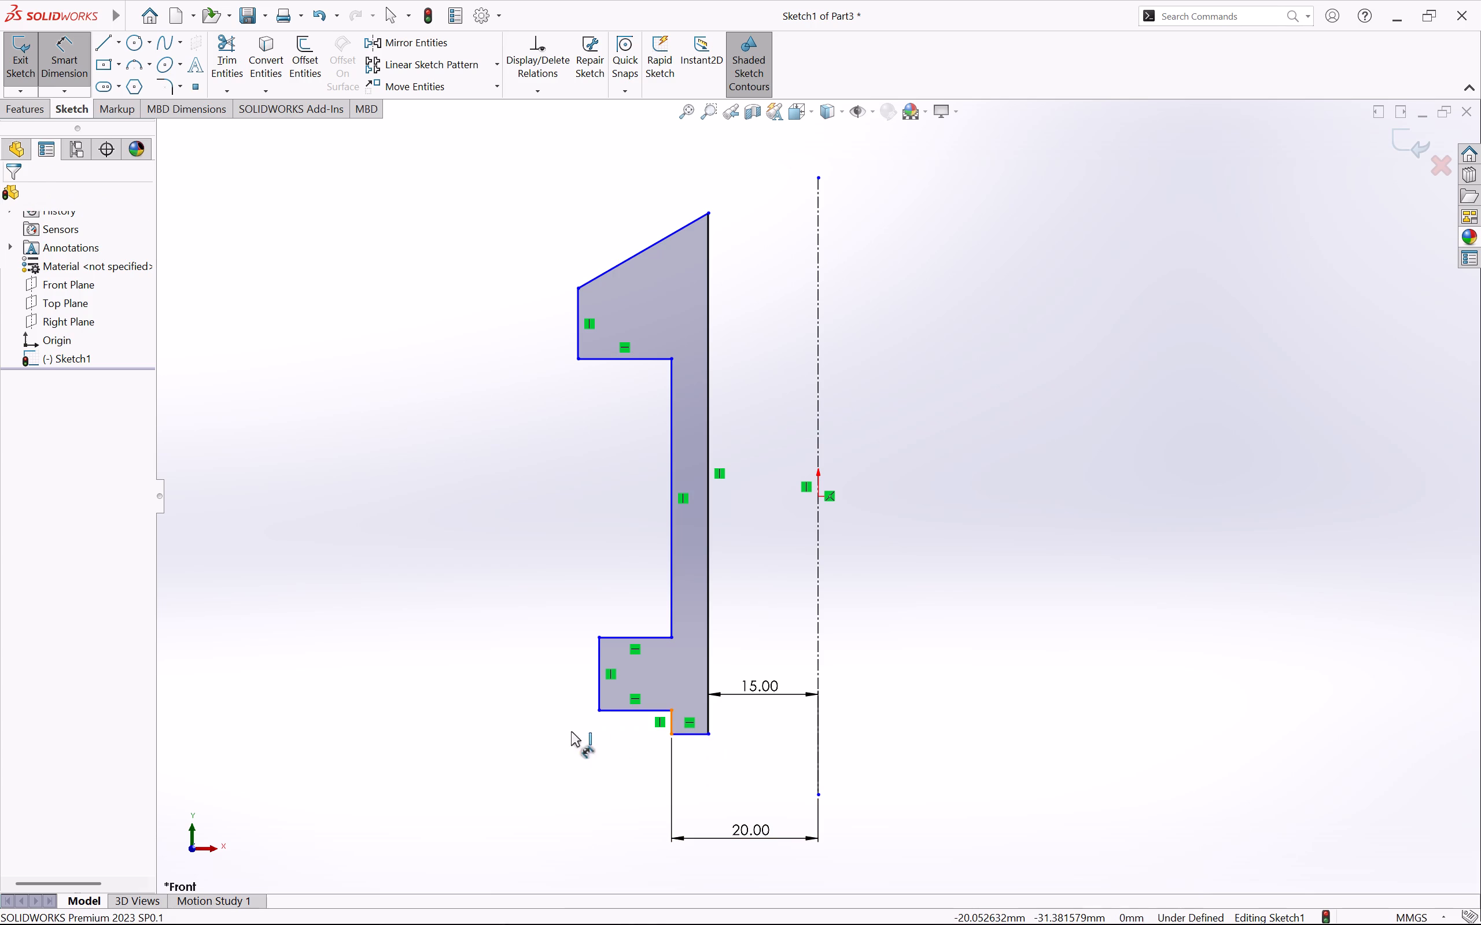
pyautogui.click(535, 724)
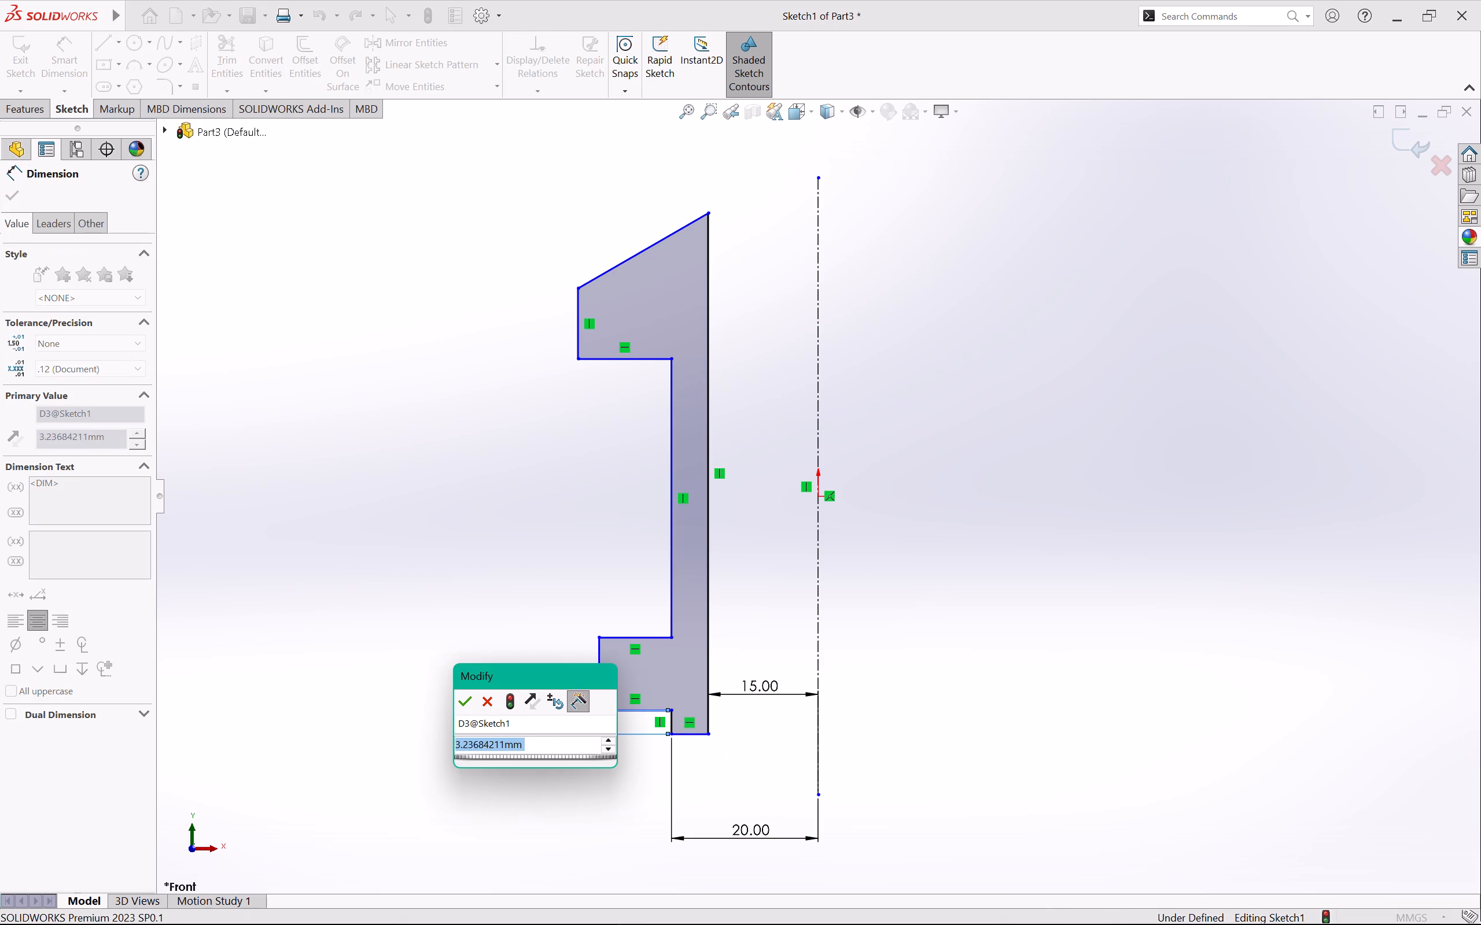
pyautogui.press('BackSpace')
pyautogui.press('5')
pyautogui.press('Return')
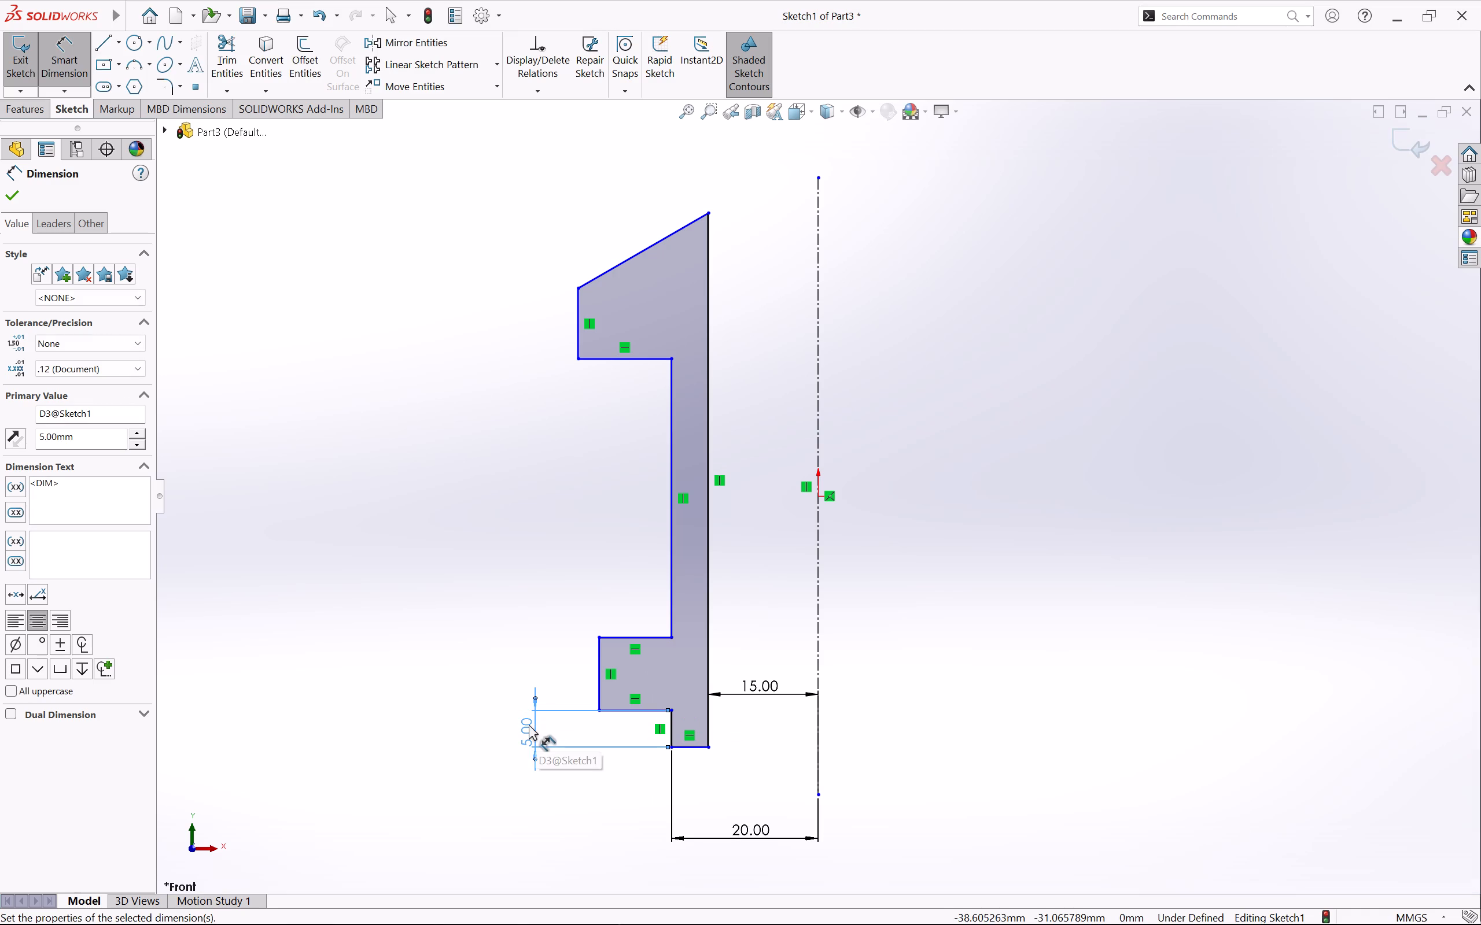
pyautogui.click(455, 708)
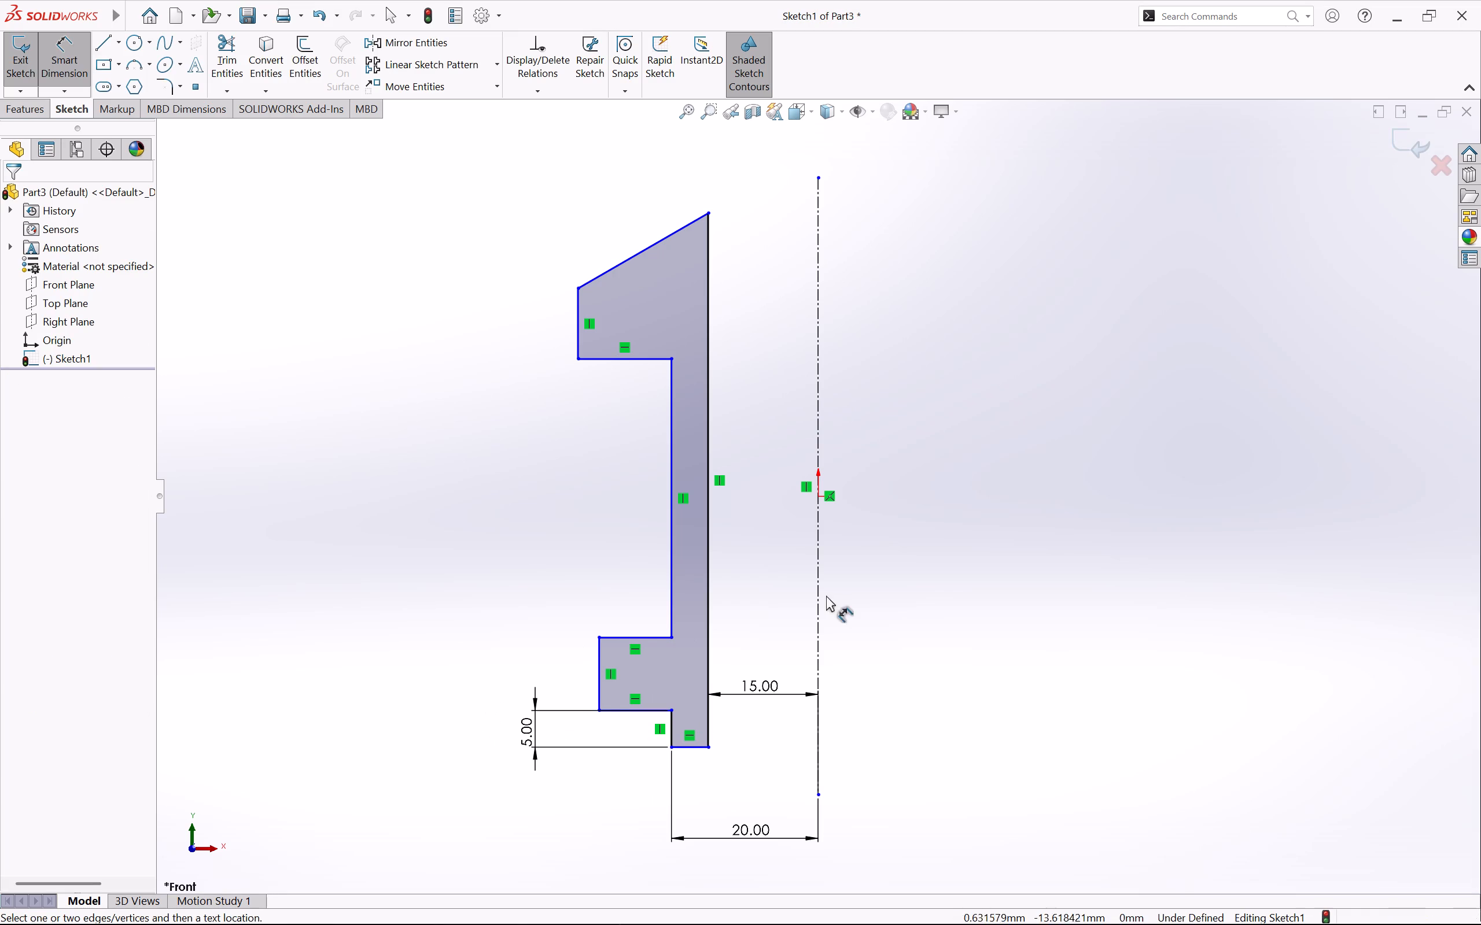
# Apply a Horizontal relation between the midpoint of the profile's long inner vertical line and the origin.
pyautogui.click(817, 495)
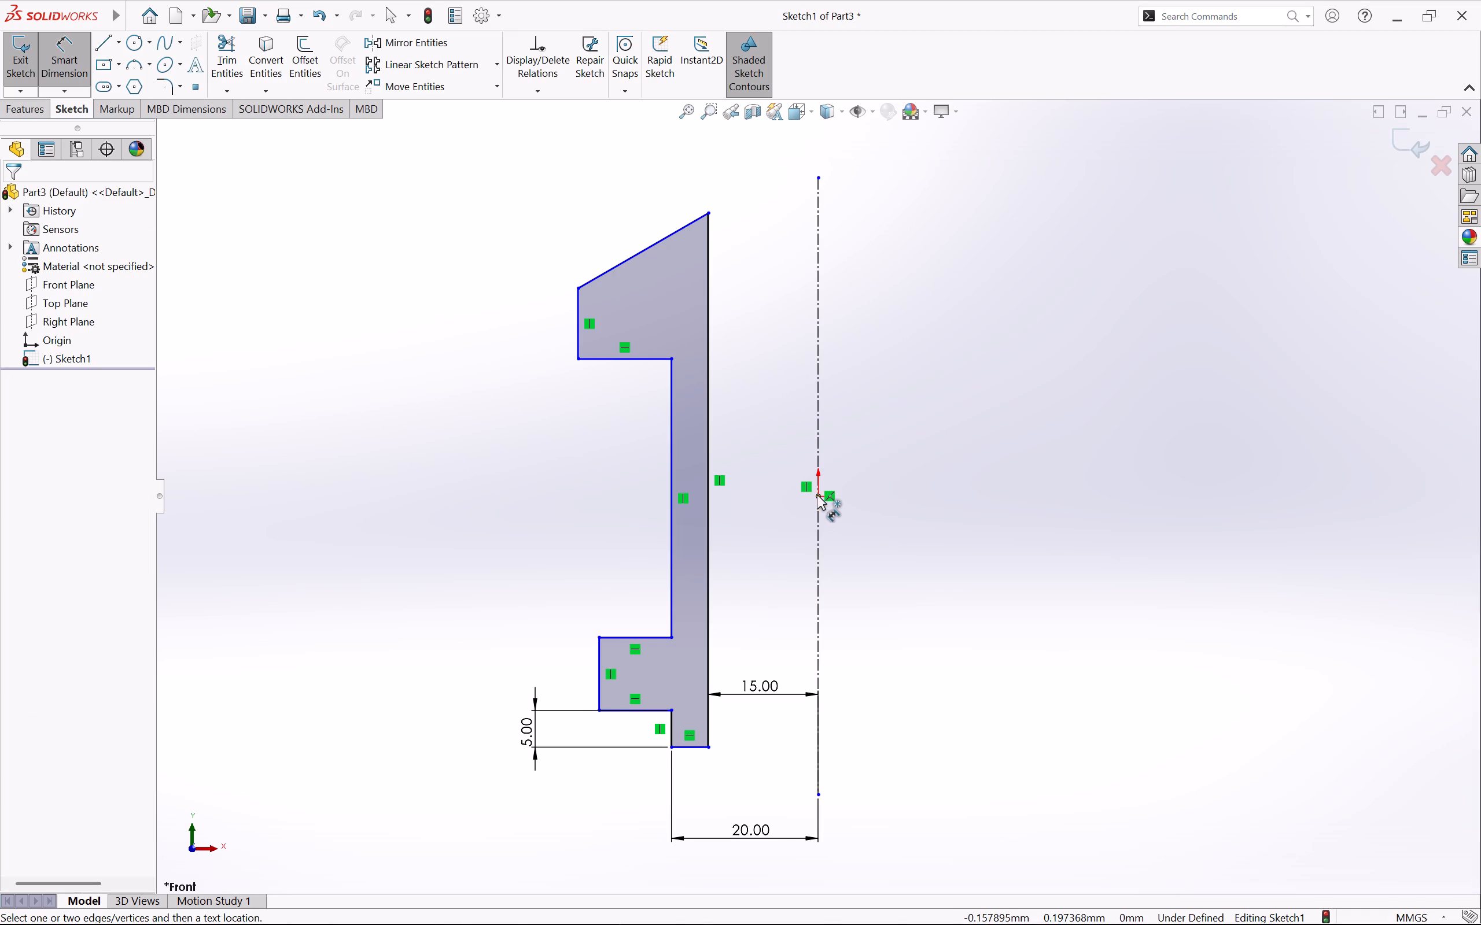
pyautogui.press('Escape')
pyautogui.press('Escape')
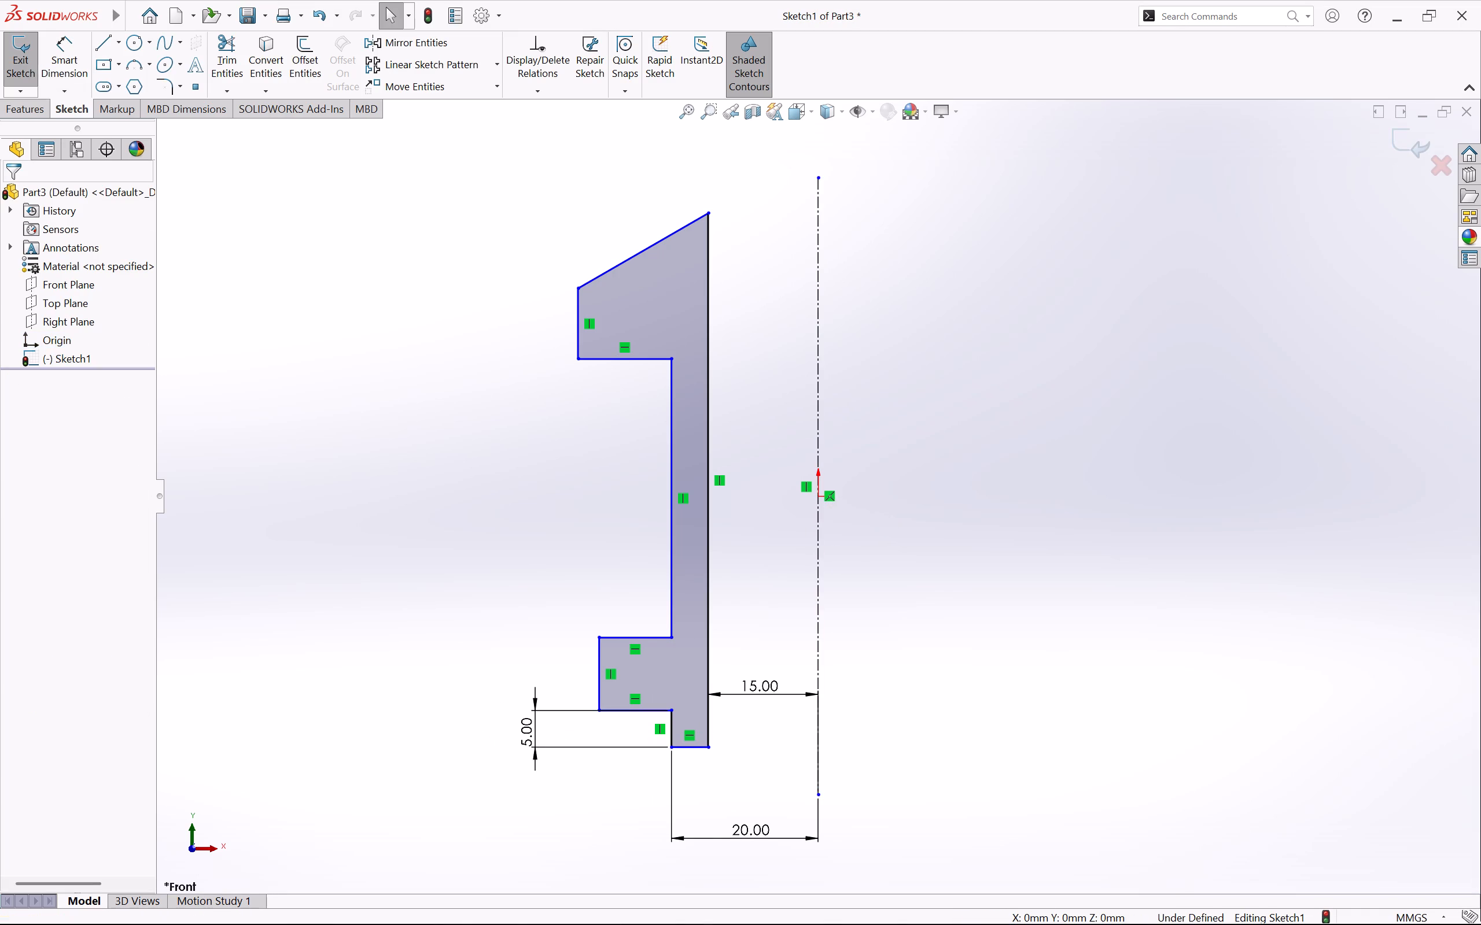
pyautogui.click(817, 494)
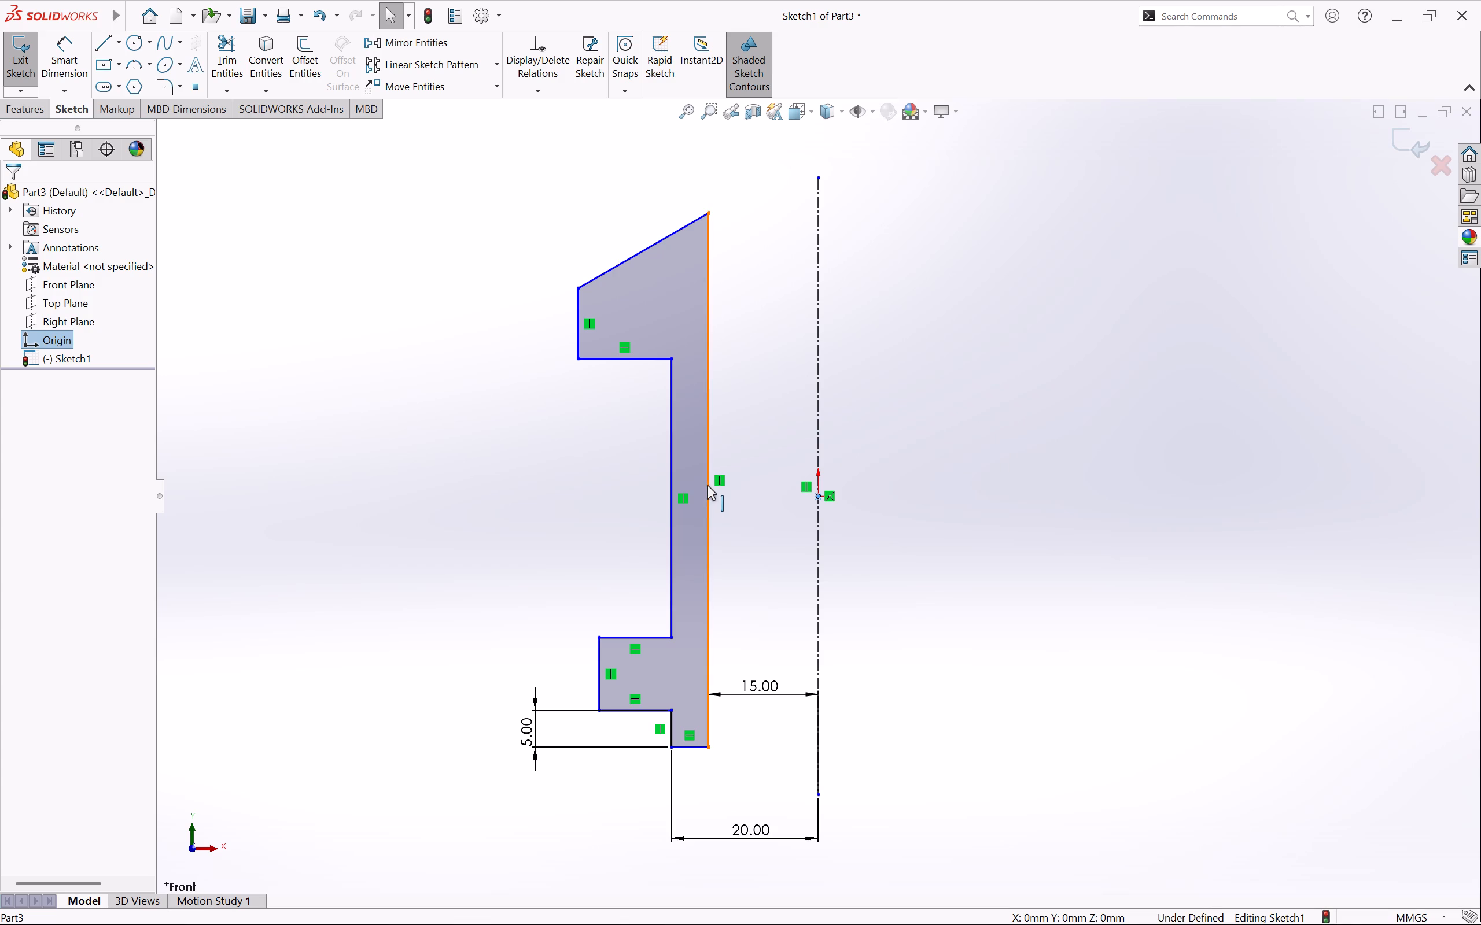
pyautogui.keyDown('ctrl'); pyautogui.click(709, 482); pyautogui.keyUp('ctrl')
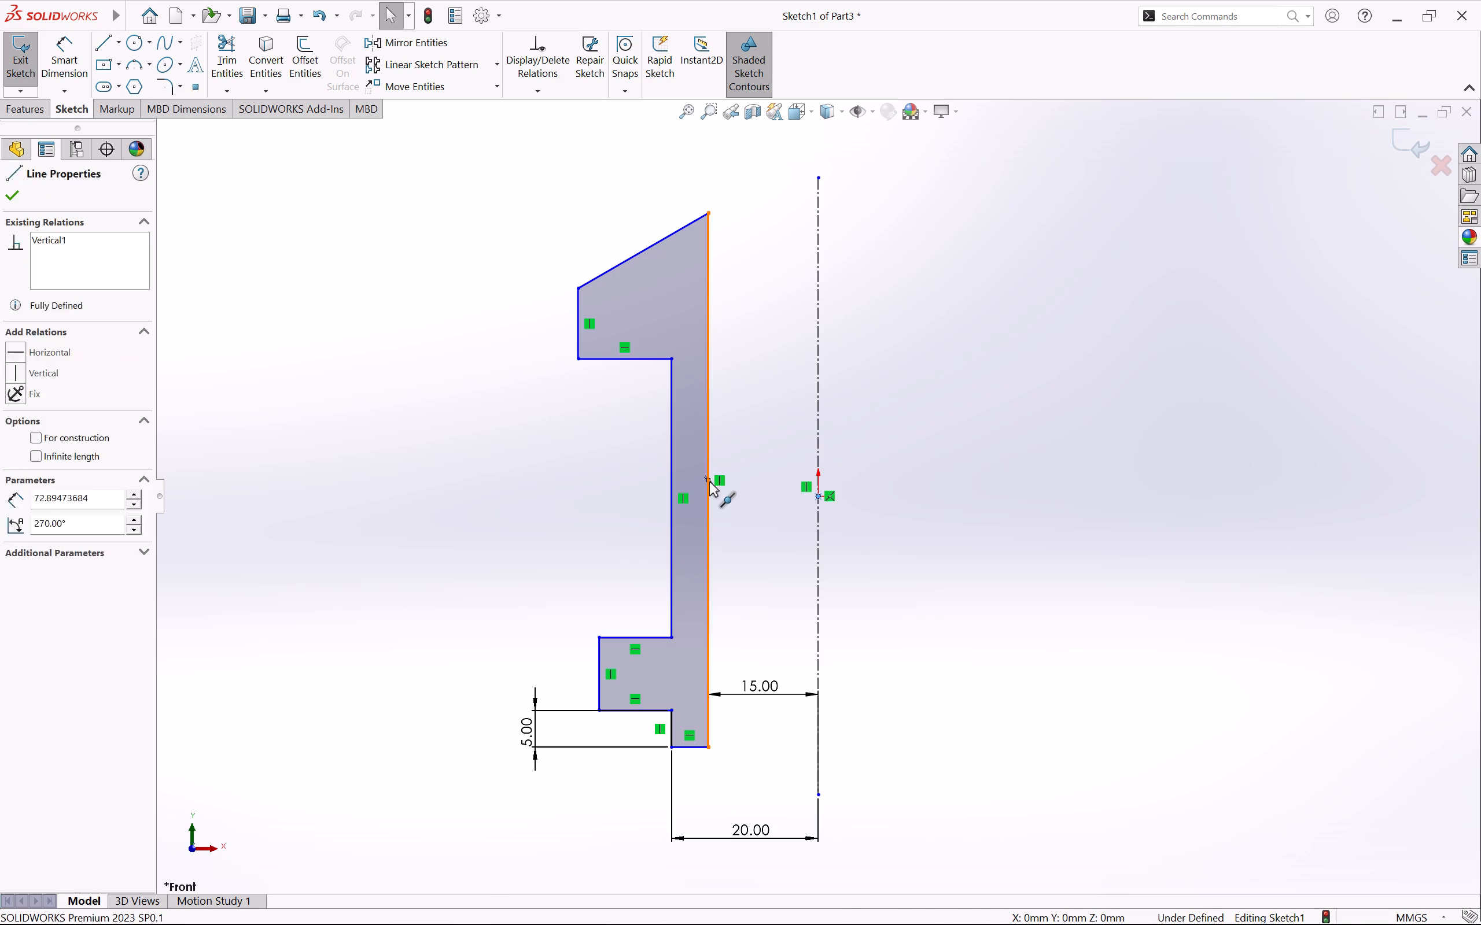
pyautogui.click(9, 420)
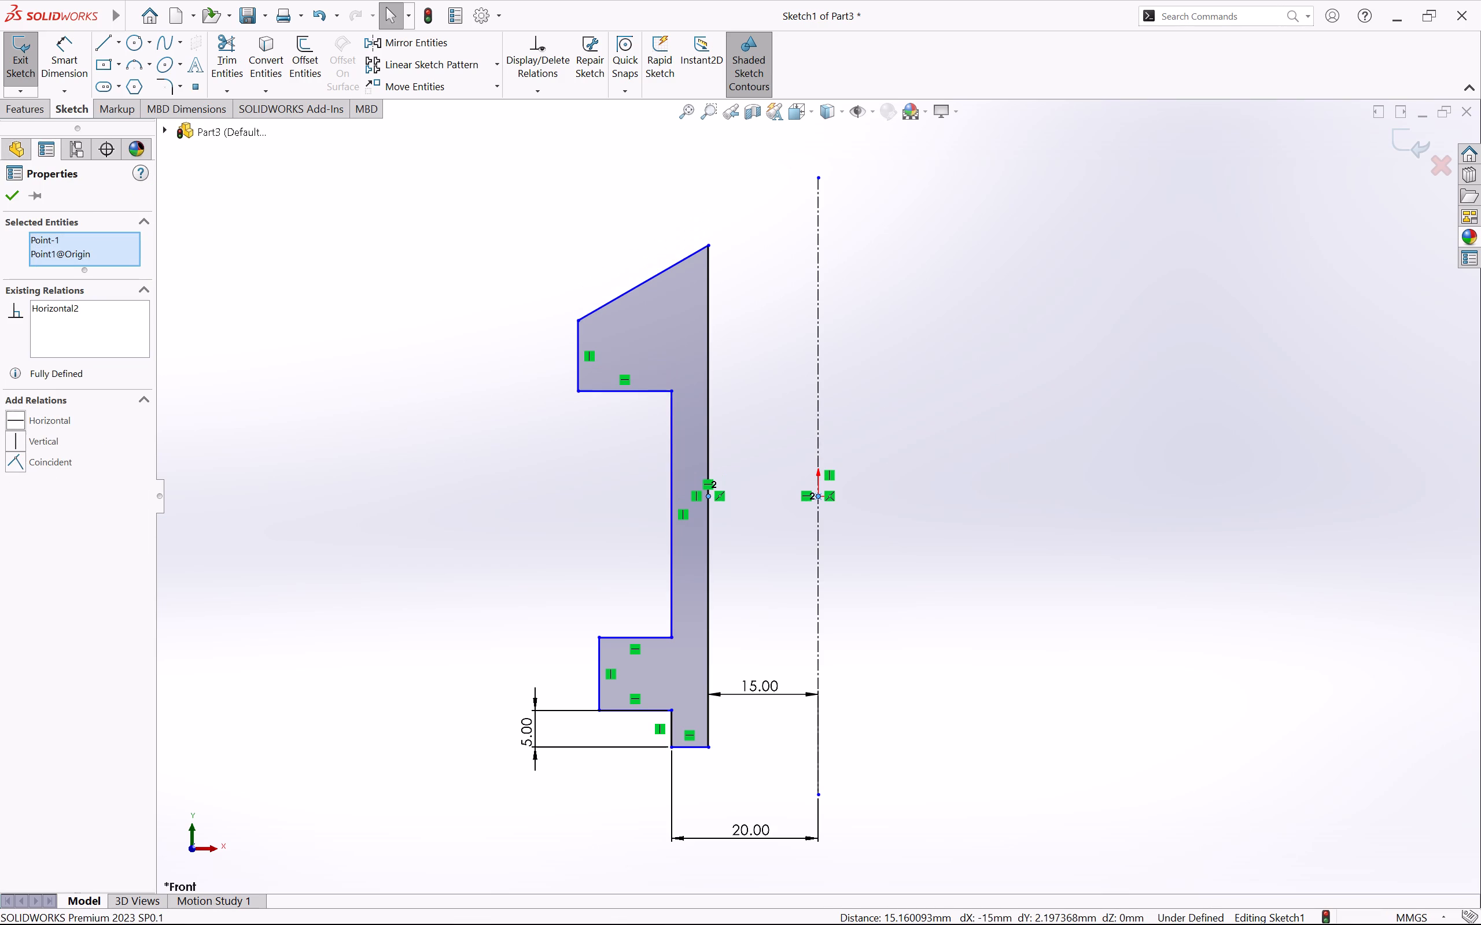
pyautogui.click(8, 193)
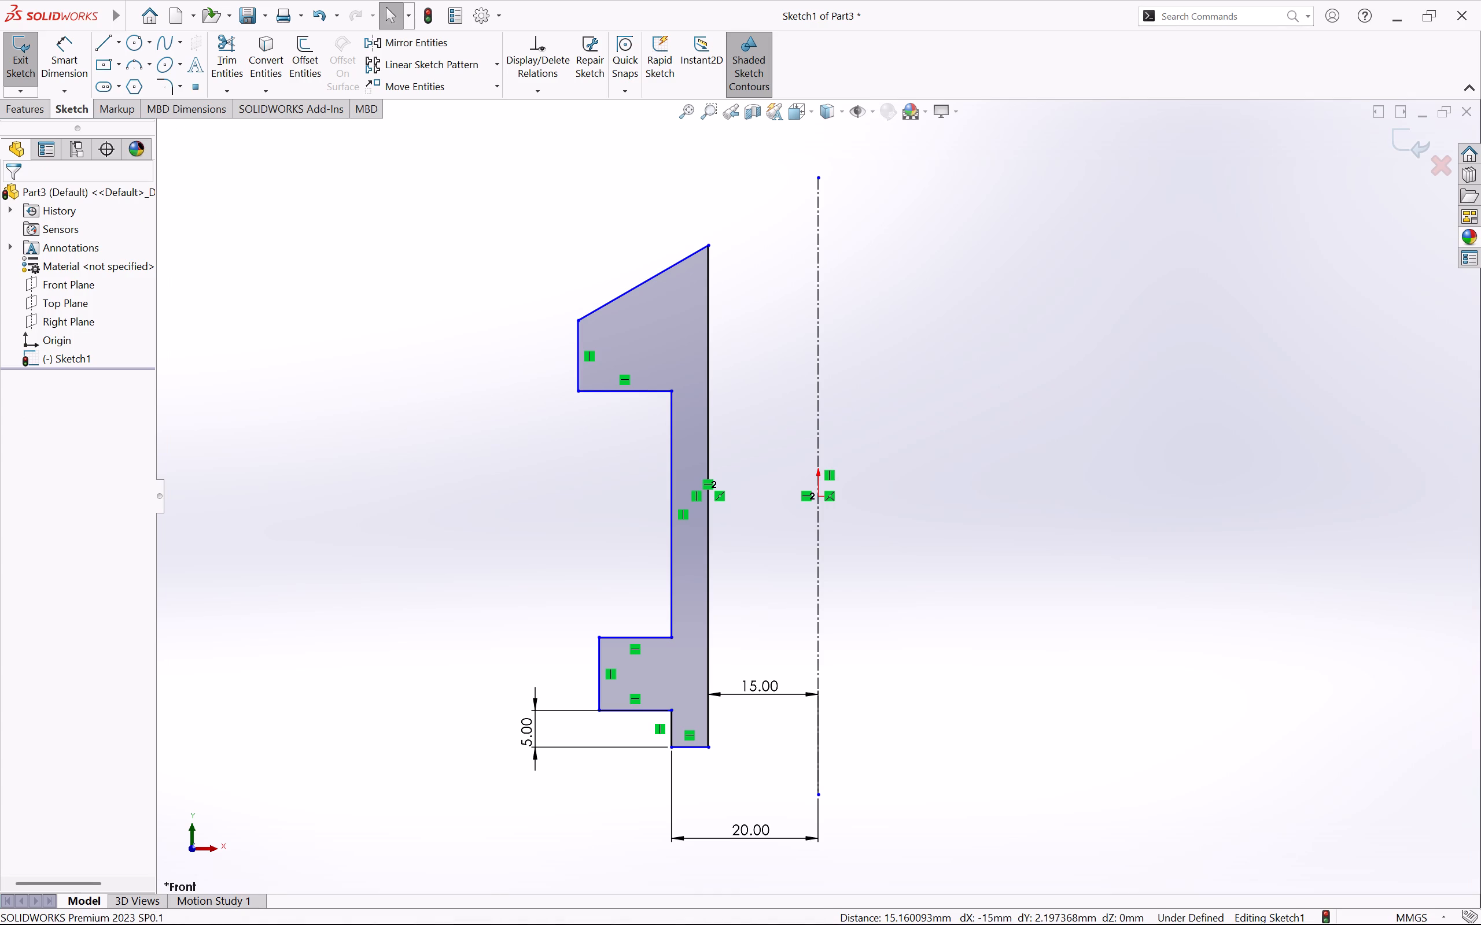
# Dimension the length of the profile's long inner vertical line as 80 mm.
pyautogui.moveTo(1365, 393); pyautogui.dragTo(1365, 212, button='right')
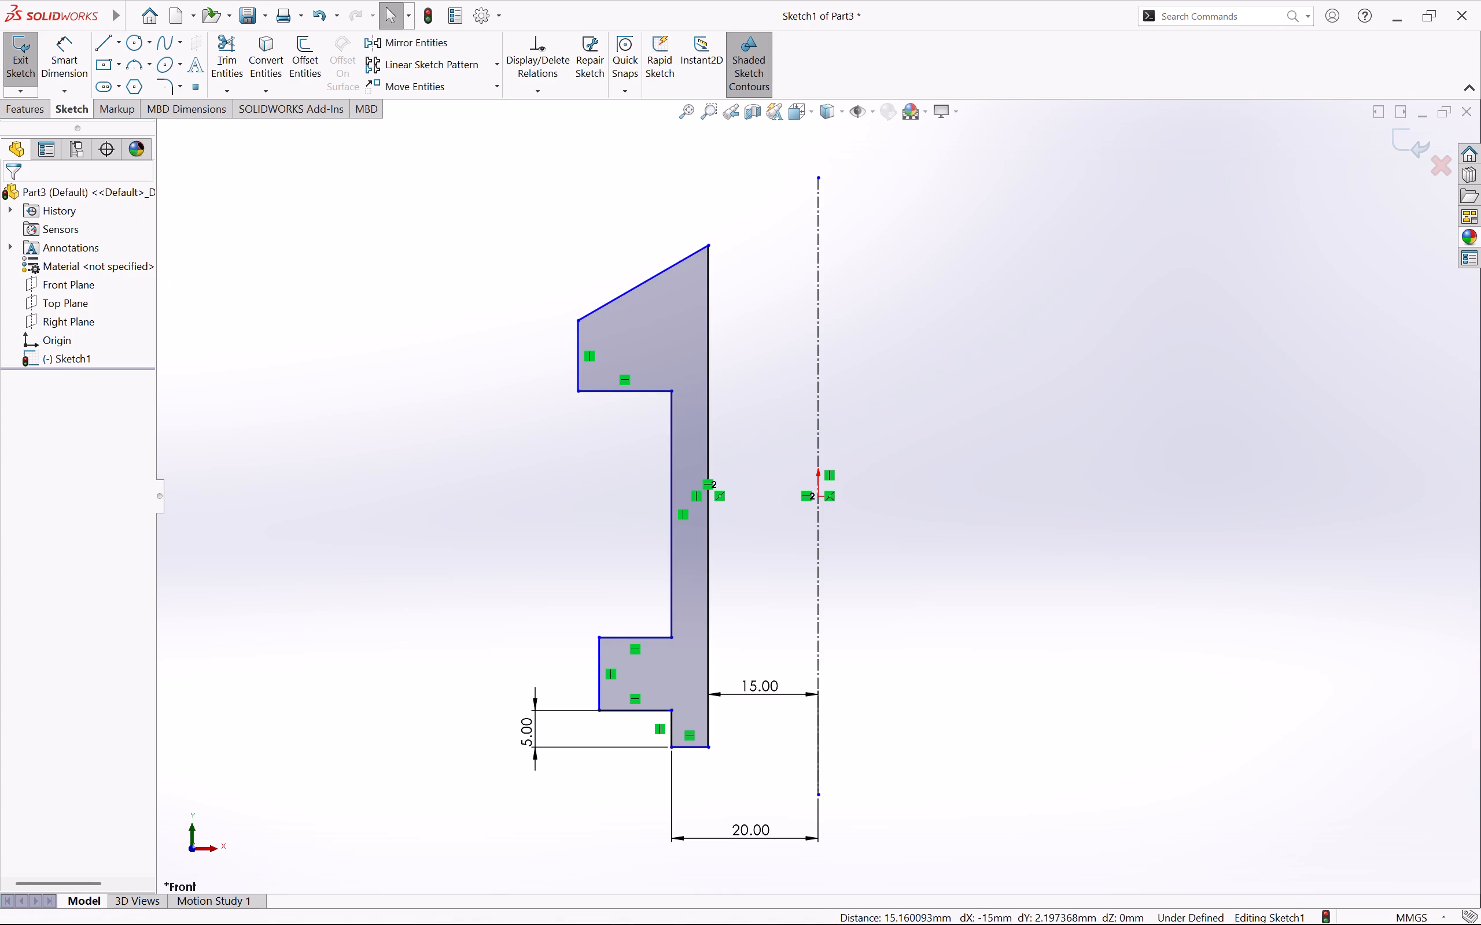
pyautogui.click(708, 390)
pyautogui.moveTo(1034, 504); pyautogui.dragTo(1031, 302, button='right')
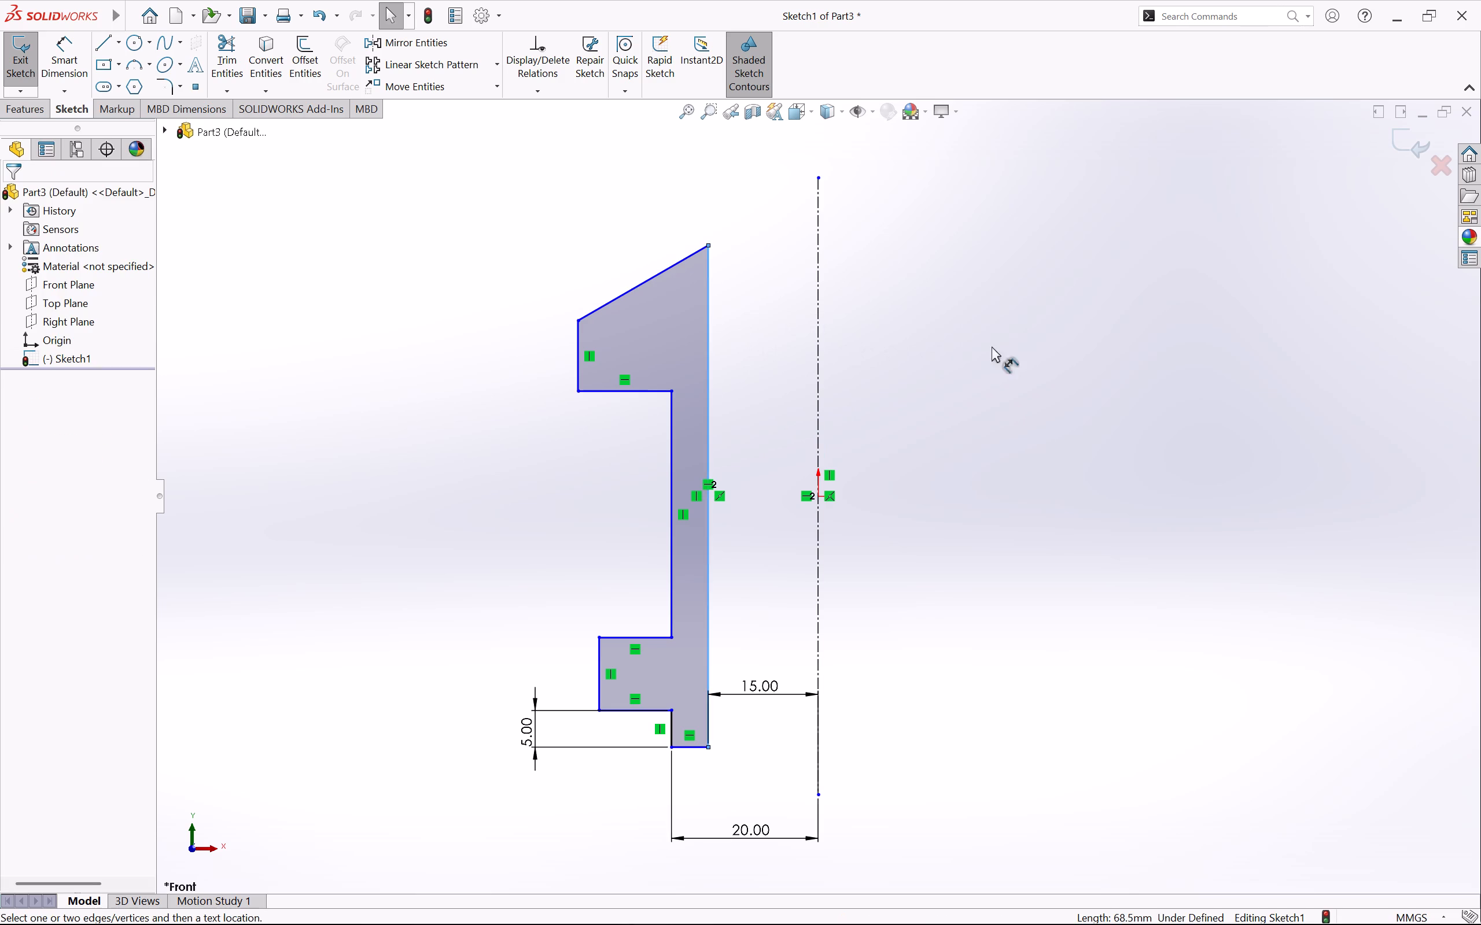
pyautogui.click(706, 450)
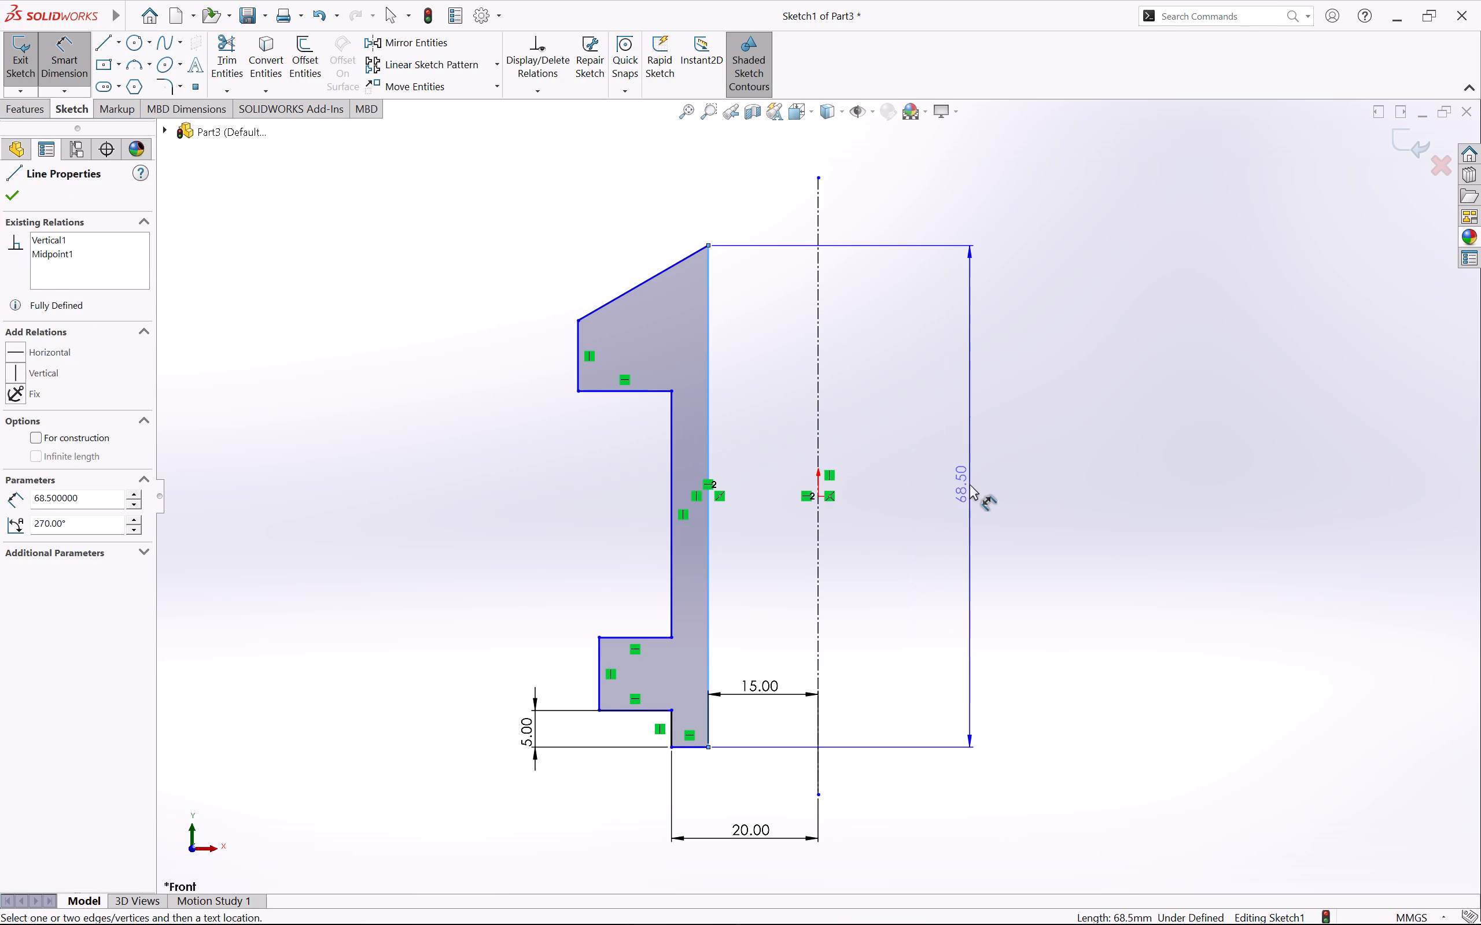
pyautogui.click(968, 472)
pyautogui.press('BackSpace')
pyautogui.write('80')
pyautogui.press('Return')
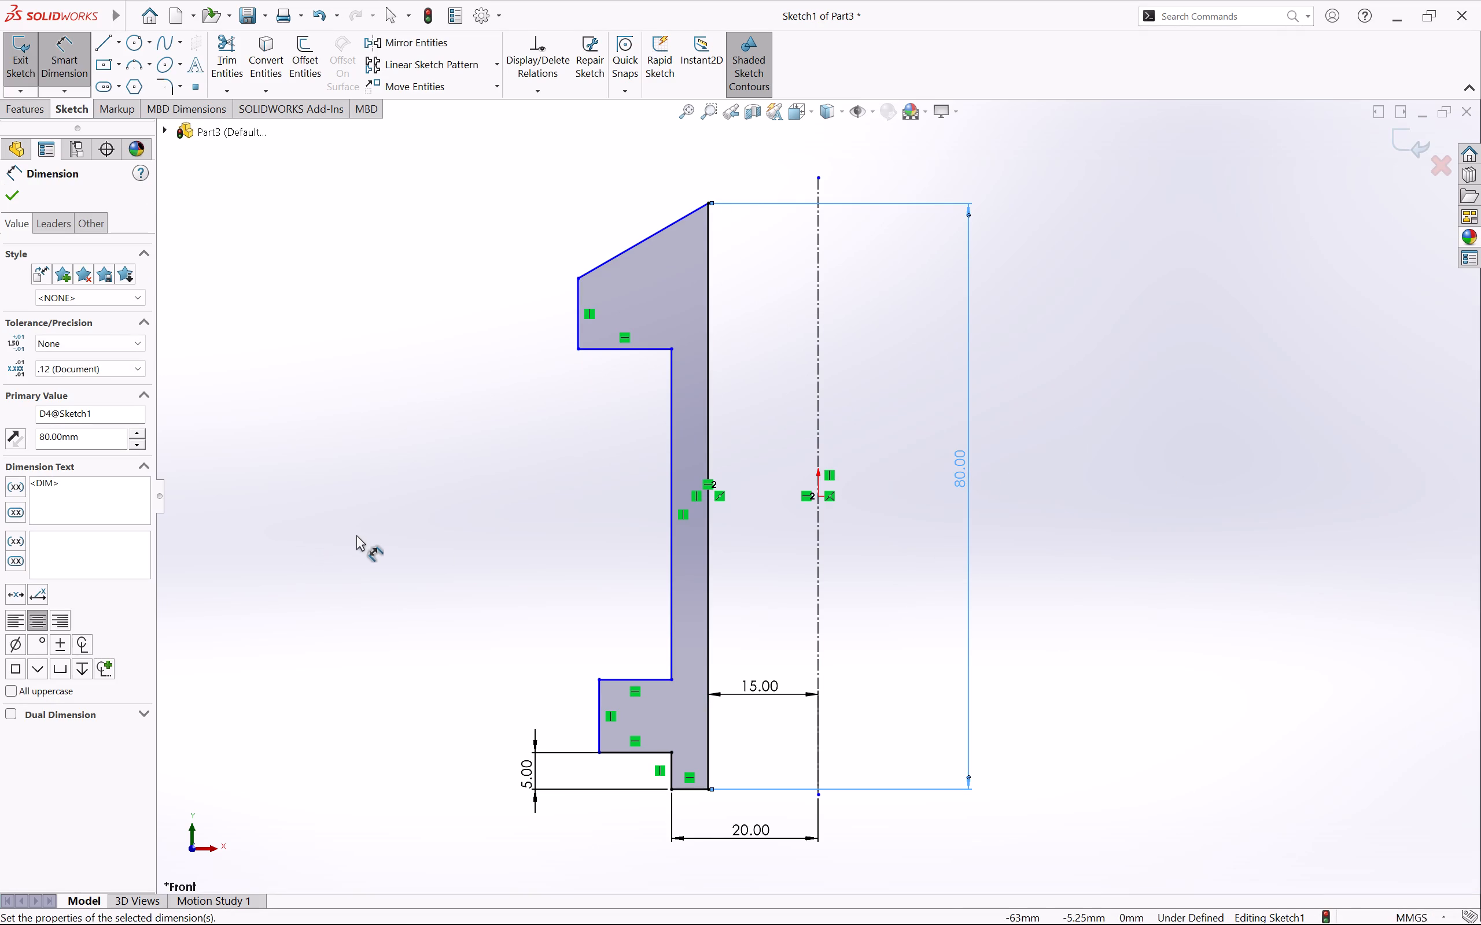
pyautogui.click(356, 535)
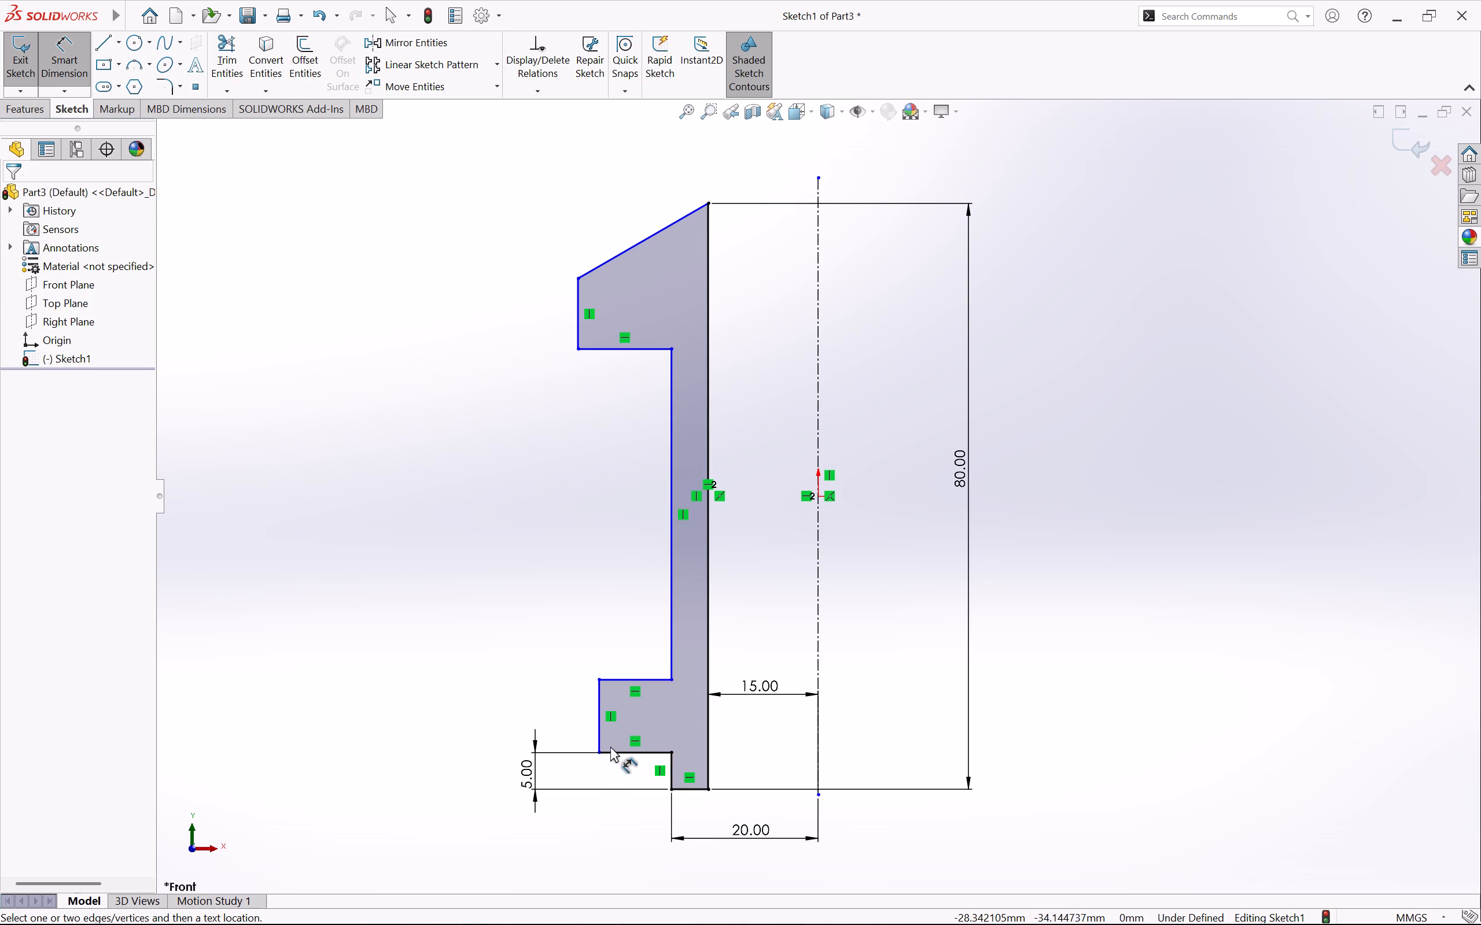
# Dimension the outer vertical edge of the lower flange as 10 mm.
pyautogui.moveTo(600, 730); pyautogui.dragTo(585, 738)
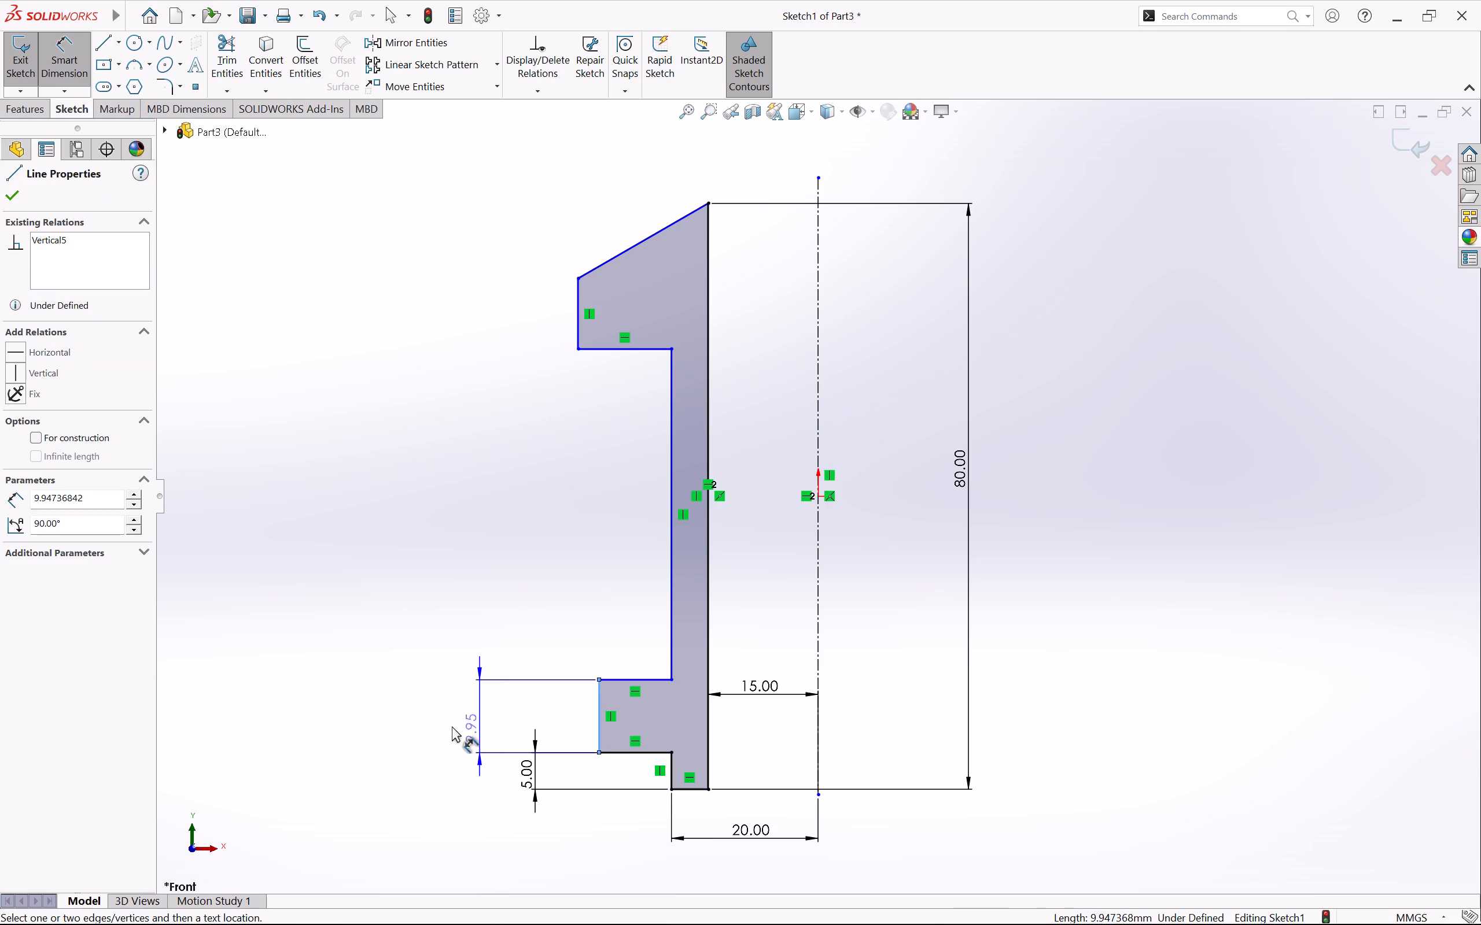
pyautogui.click(450, 710)
pyautogui.press('BackSpace')
pyautogui.write('10')
pyautogui.press('Return')
pyautogui.click(299, 737)
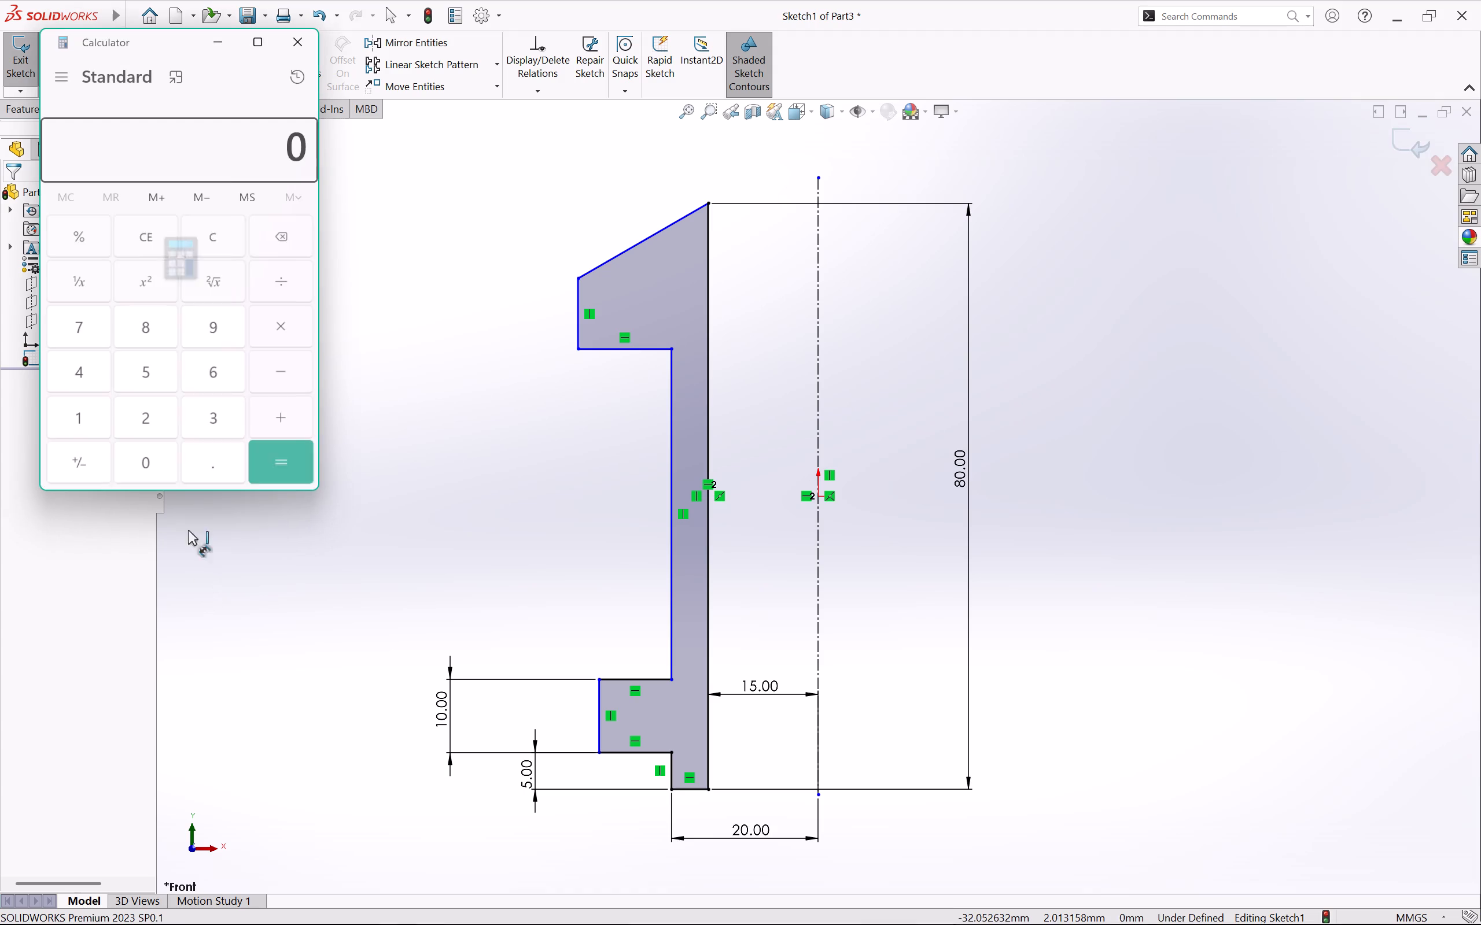
# Work out the lower flange's projection in Calculator by dividing 70 by 2 and subtracting 20 from 35.
pyautogui.click(70, 324)
pyautogui.click(142, 467)
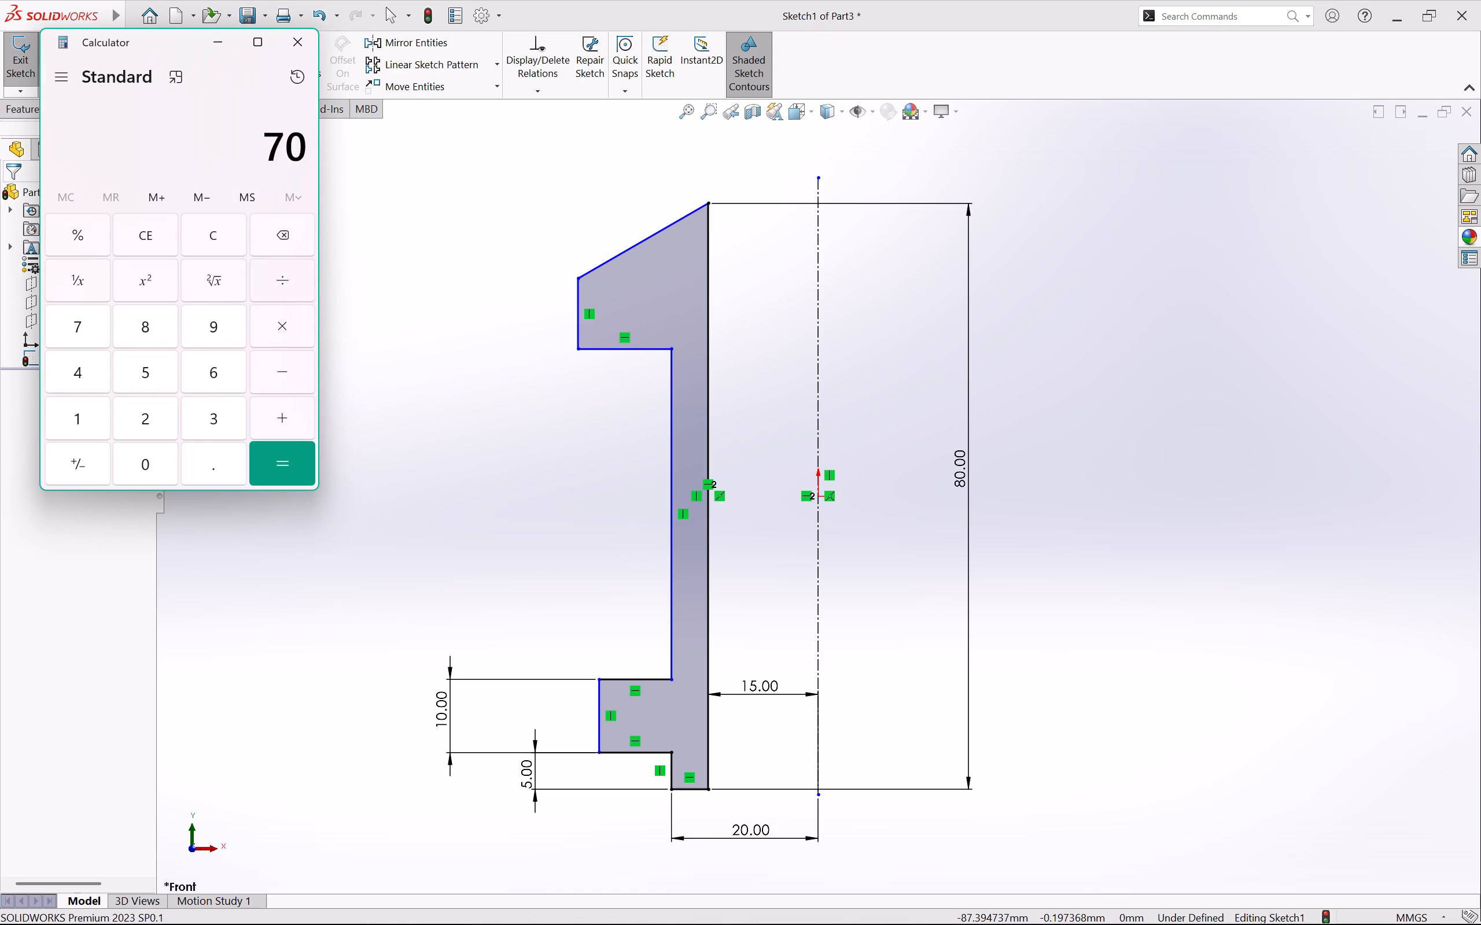
pyautogui.click(268, 272)
pyautogui.click(154, 428)
pyautogui.click(307, 470)
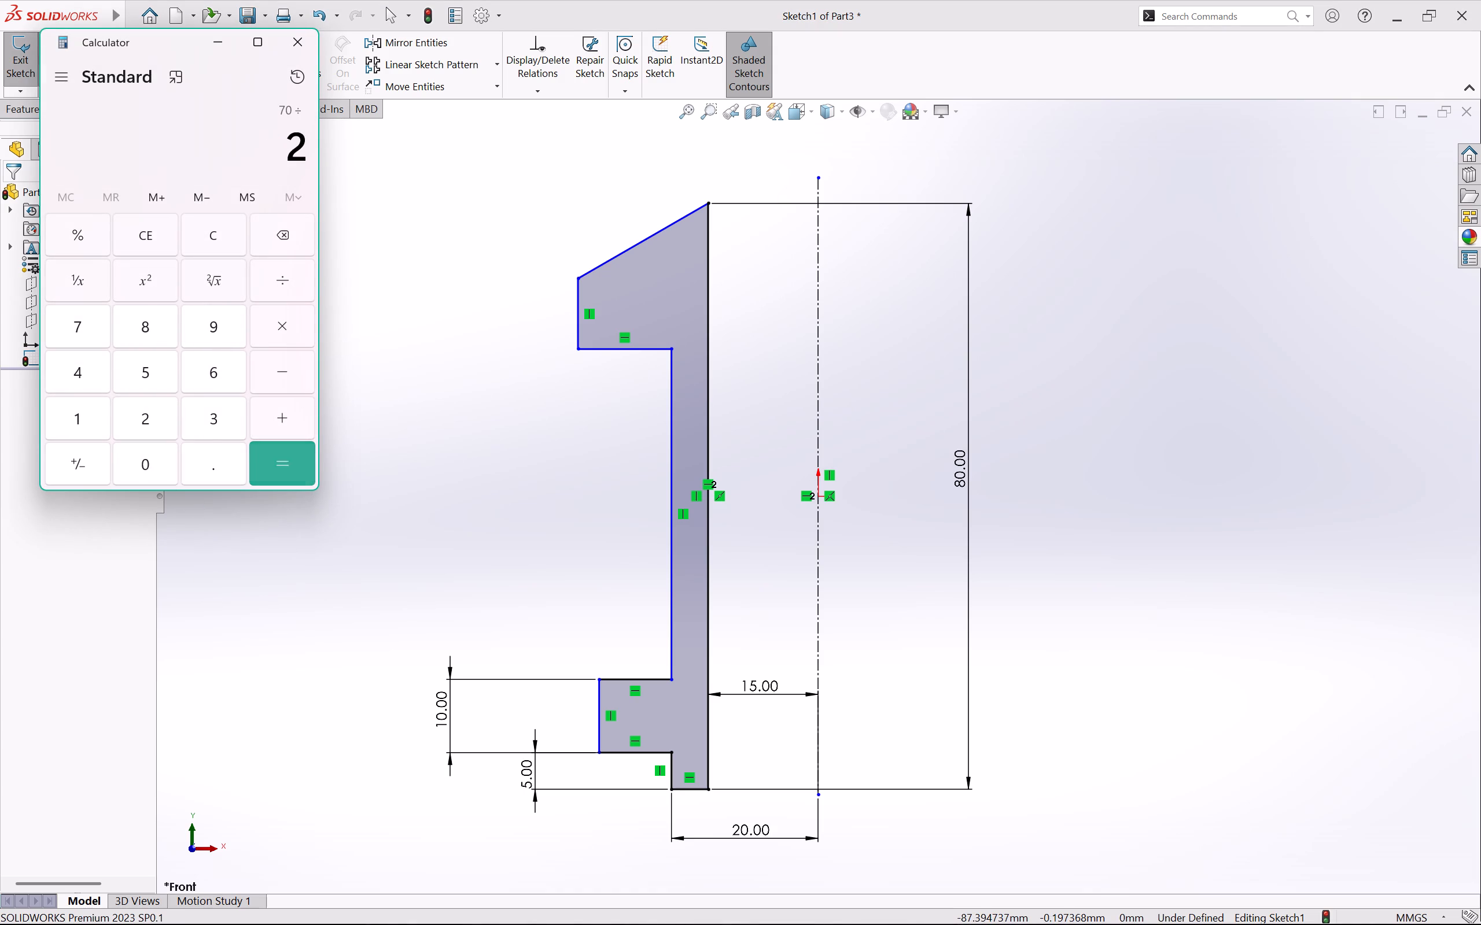
pyautogui.click(210, 232)
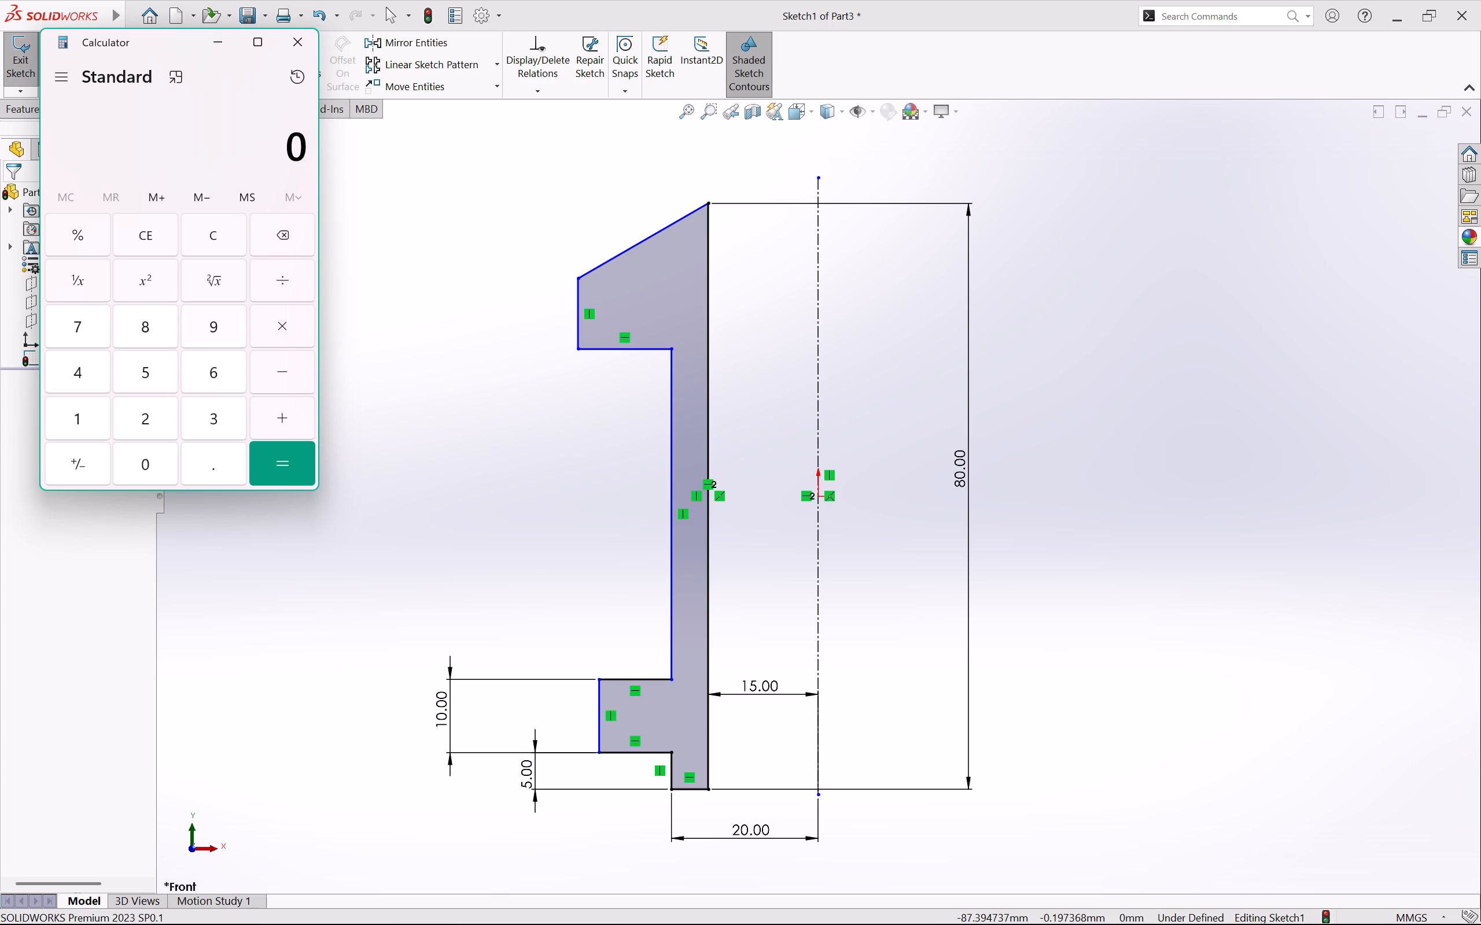
pyautogui.click(200, 413)
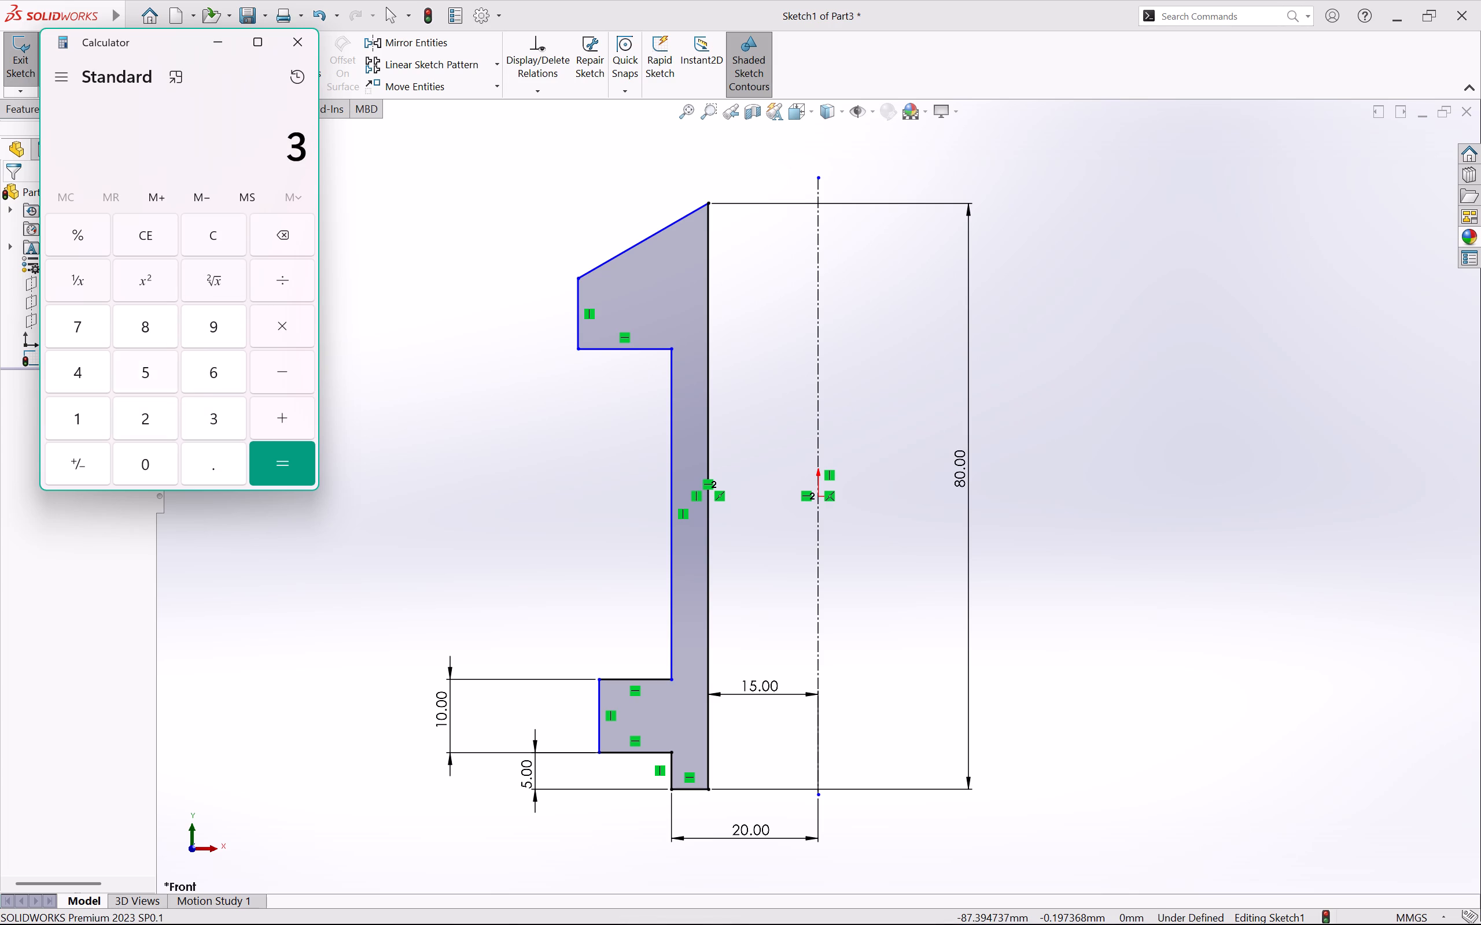
pyautogui.click(150, 363)
pyautogui.click(279, 384)
pyautogui.click(150, 420)
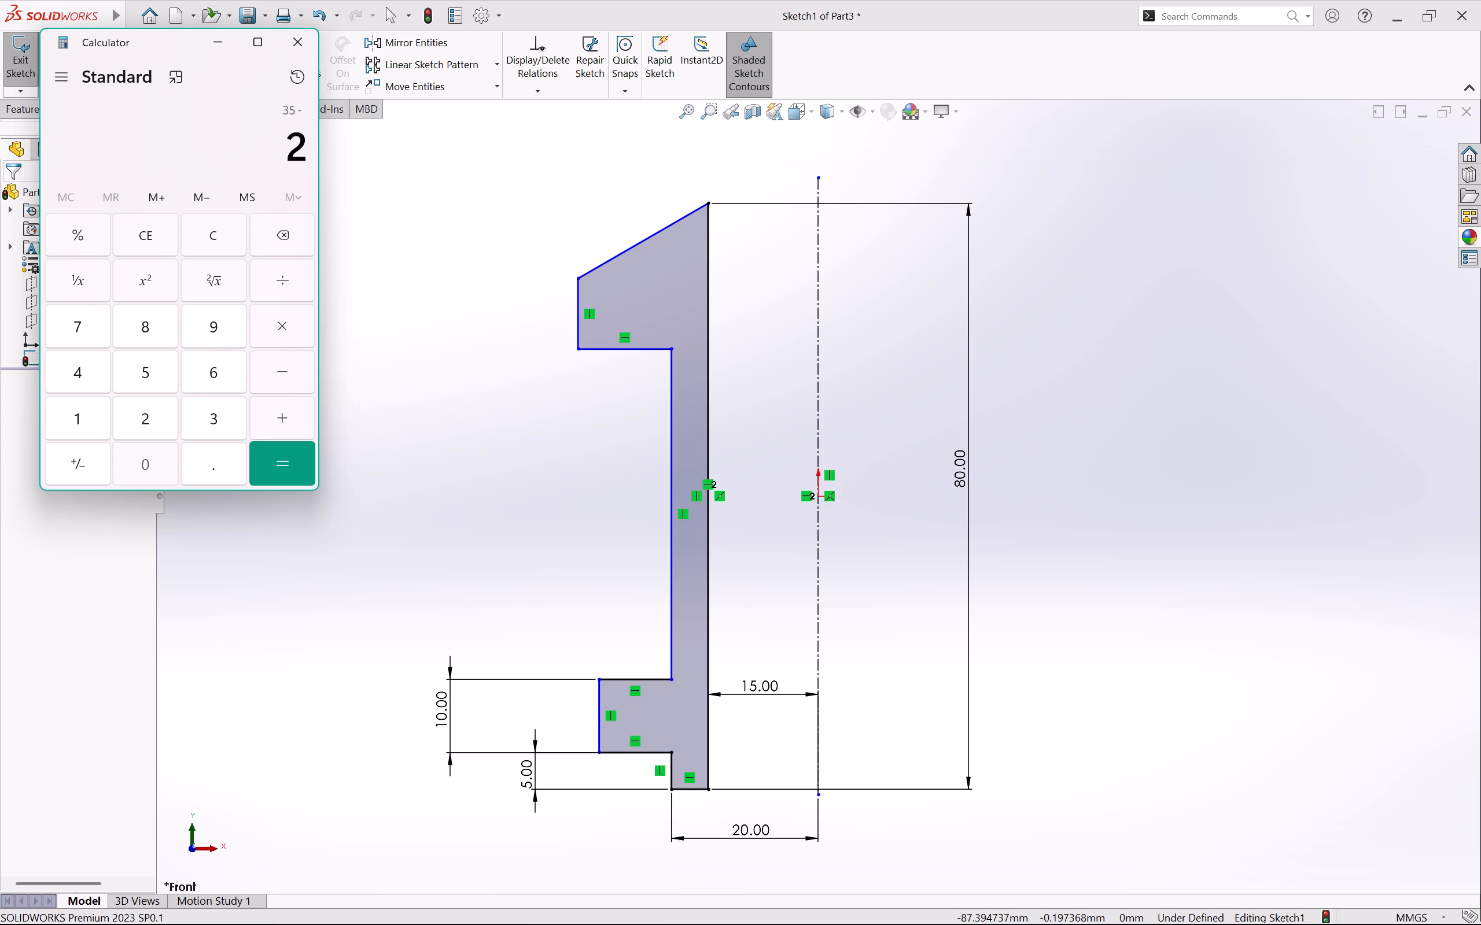
pyautogui.click(148, 468)
pyautogui.click(286, 458)
pyautogui.click(294, 54)
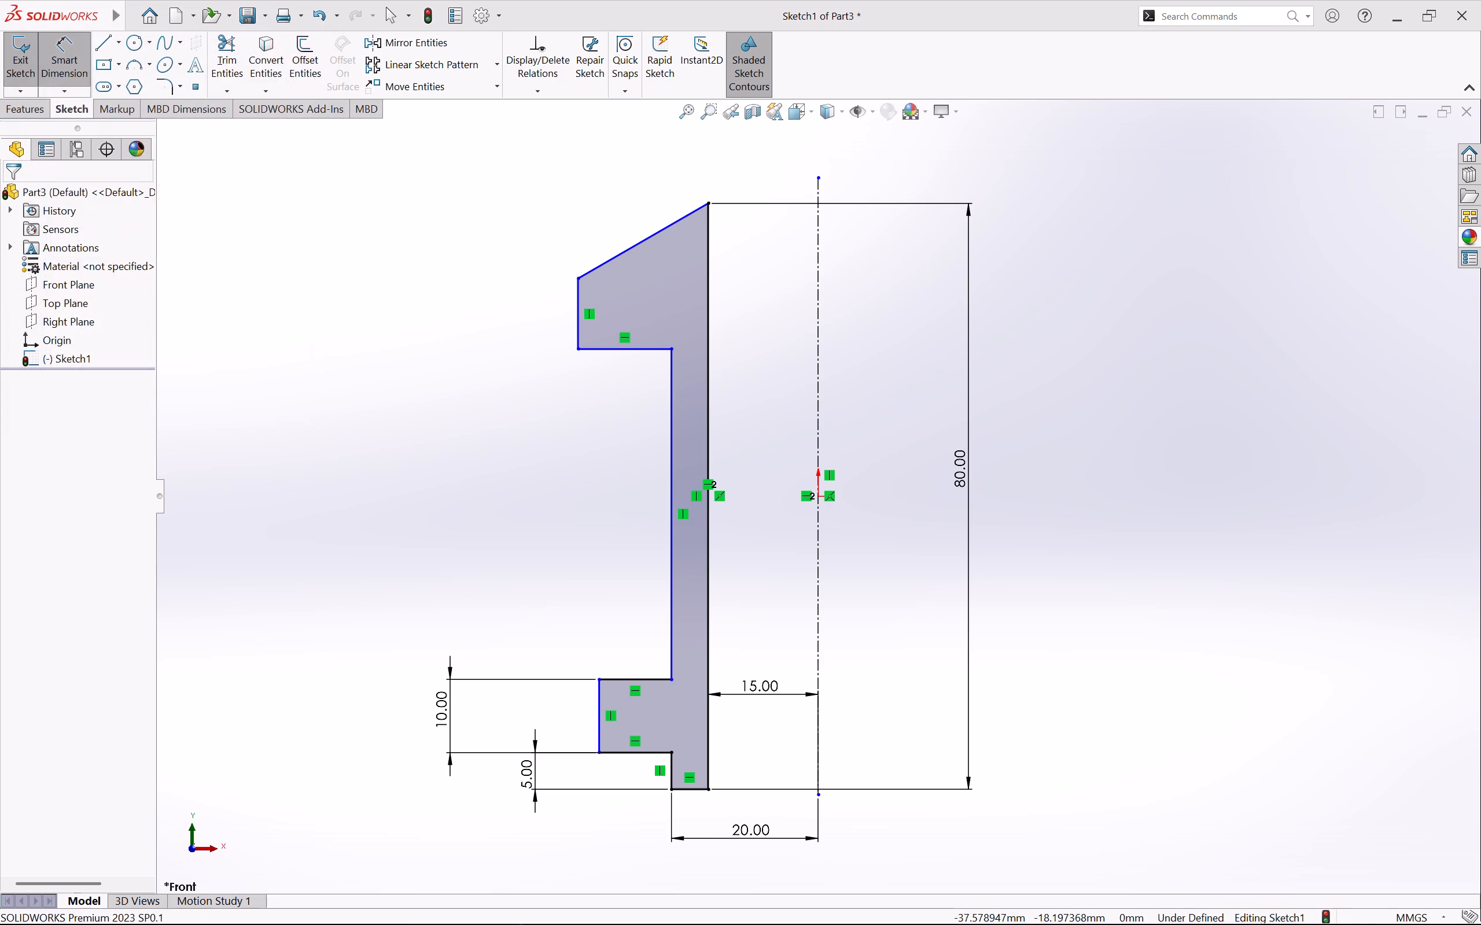
# Dimension the bottom horizontal edge of the lower flange as 15 mm.
pyautogui.moveTo(468, 547); pyautogui.dragTo(397, 213, button='right')
pyautogui.moveTo(474, 493); pyautogui.dragTo(434, 274, button='right')
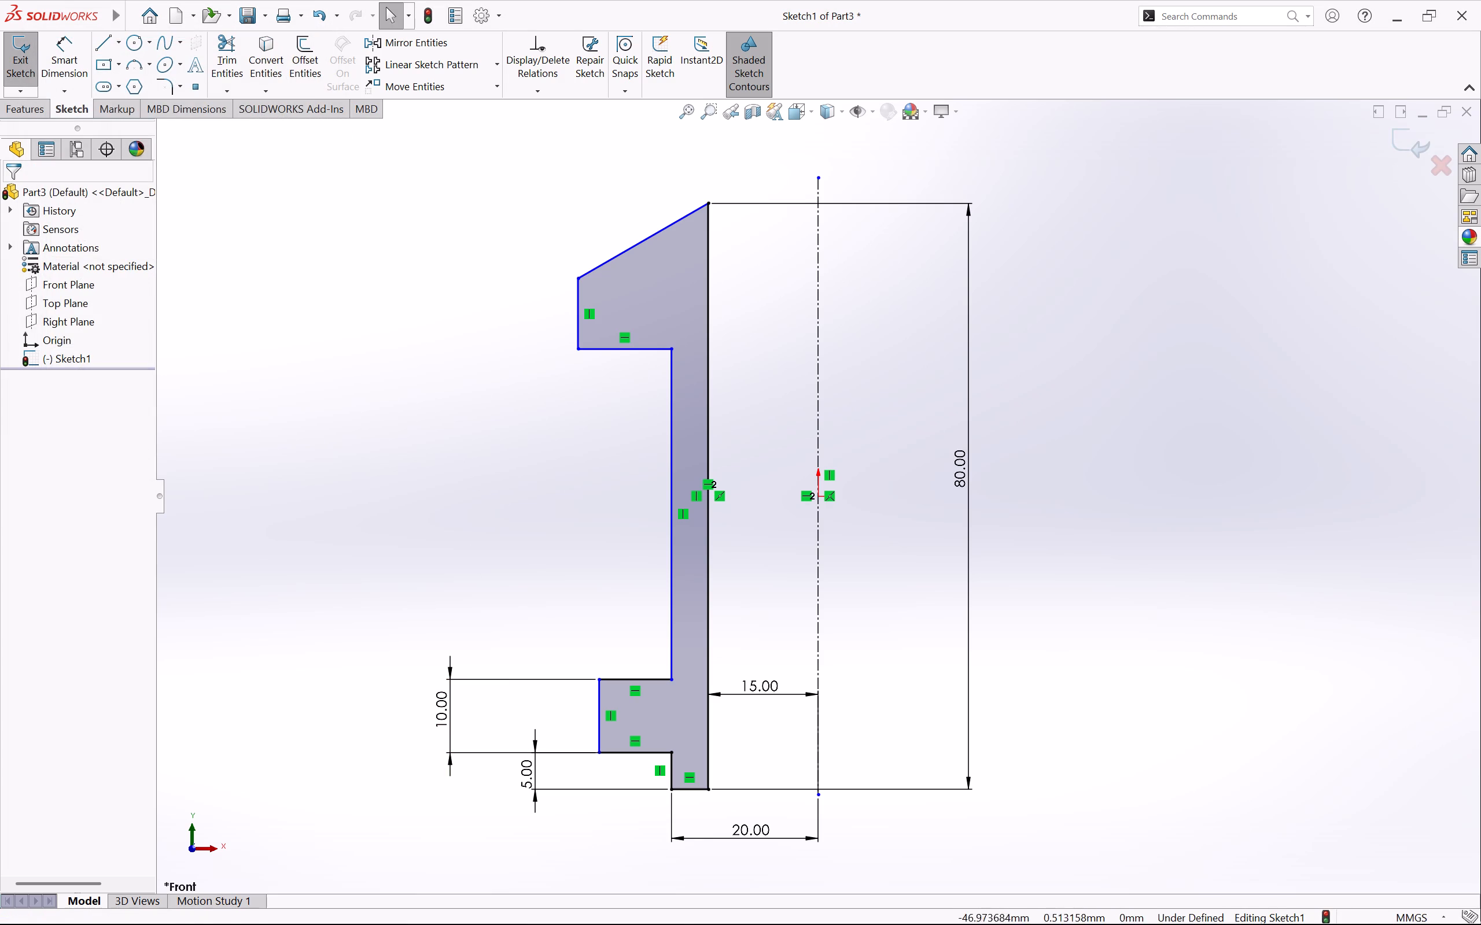
pyautogui.moveTo(434, 274); pyautogui.dragTo(429, 248, button='right')
pyautogui.click(626, 752)
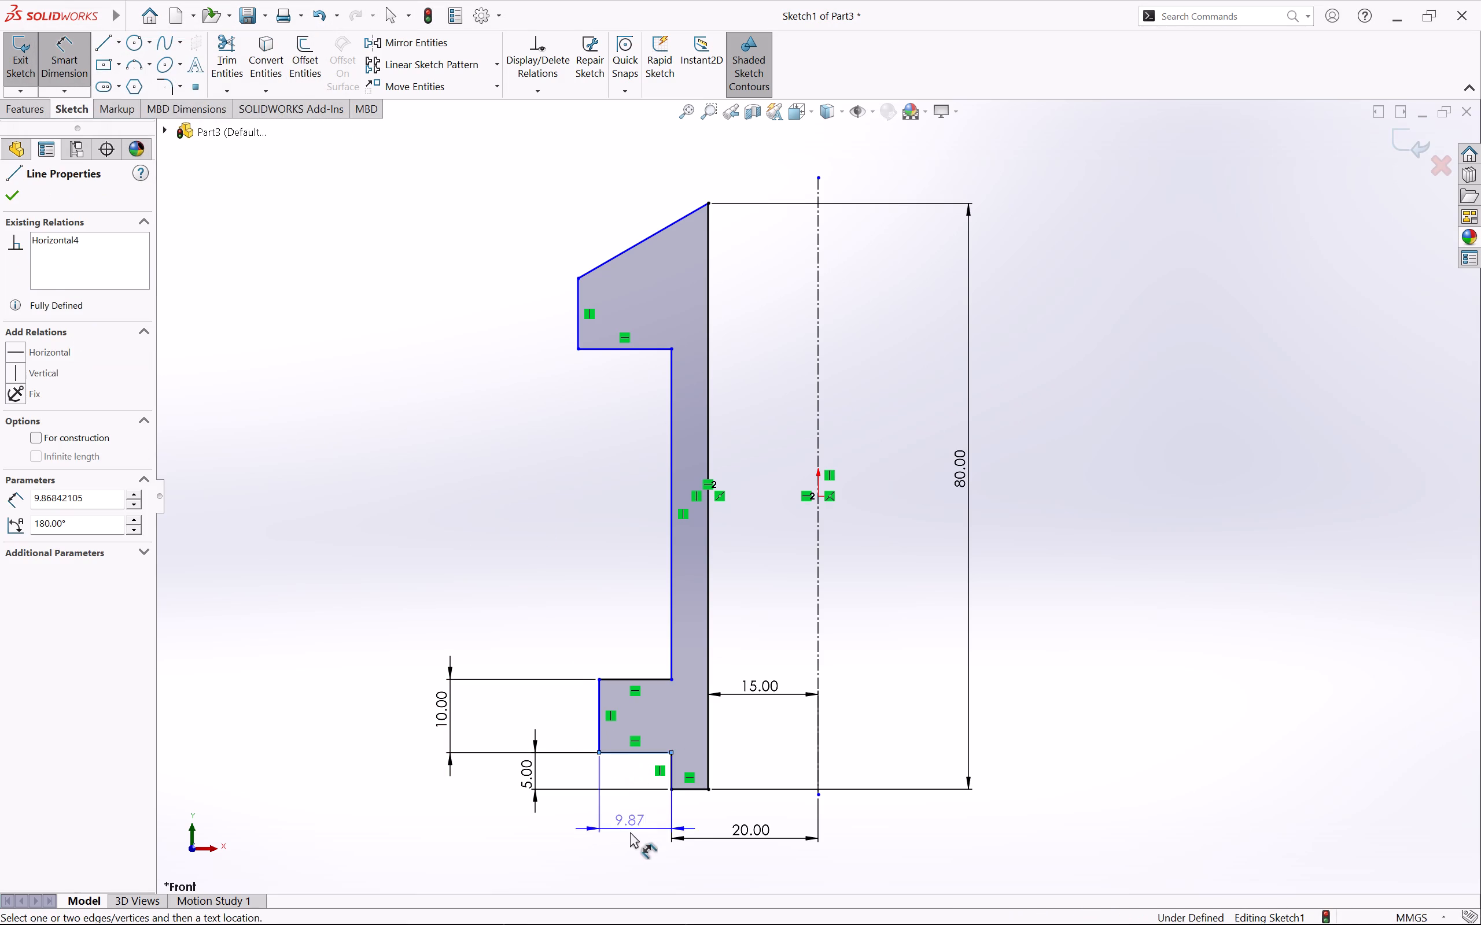
pyautogui.click(638, 854)
pyautogui.press('BackSpace')
pyautogui.write('15')
pyautogui.press('Return')
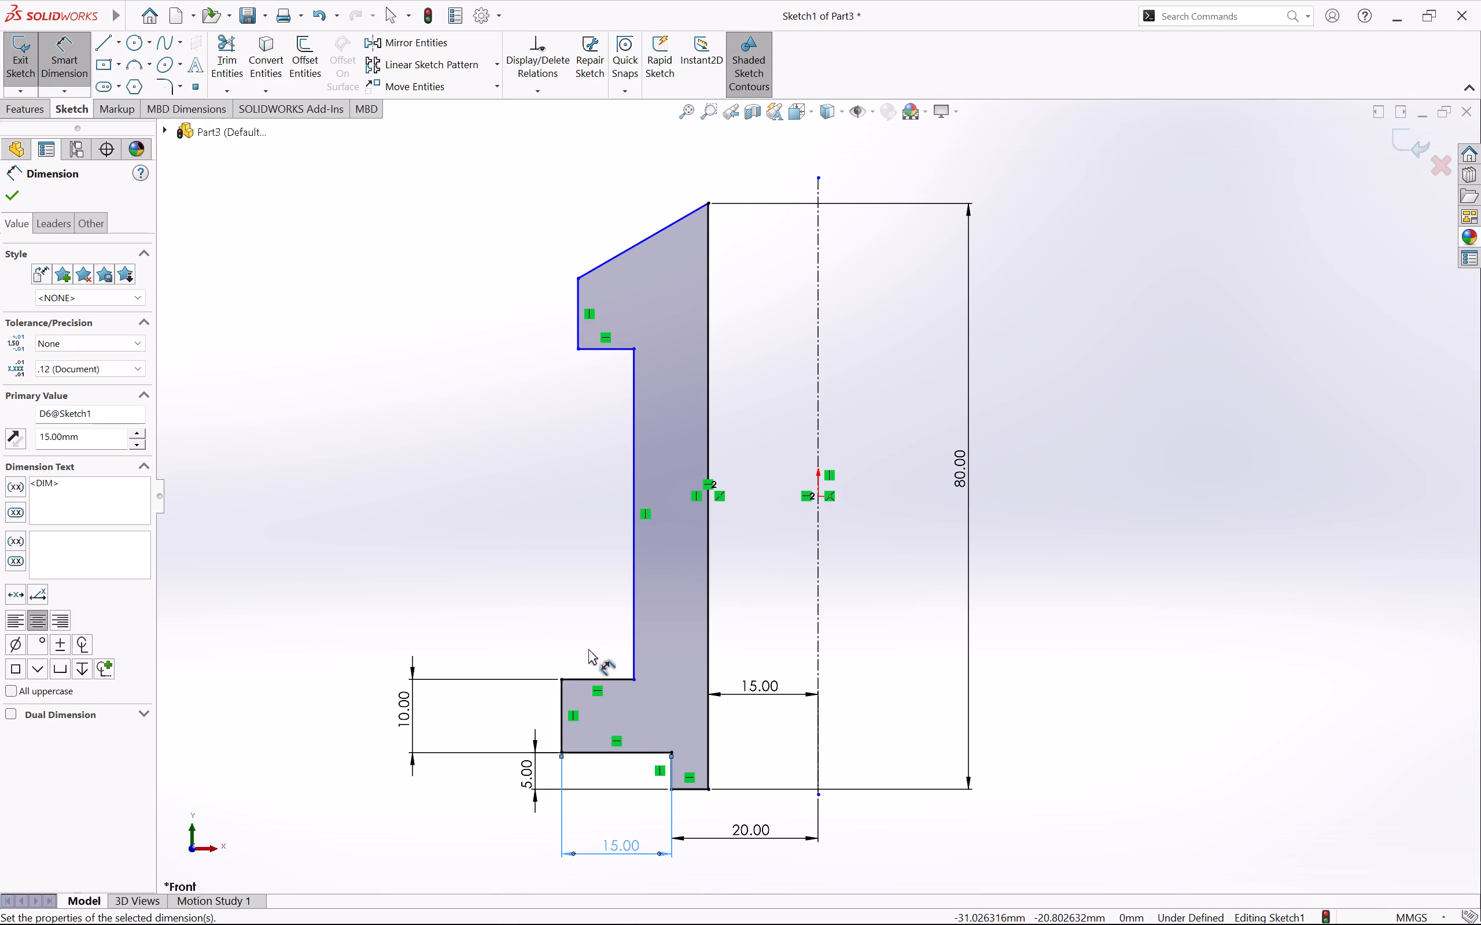
# Dimension the top horizontal edge of the lower flange as 15 mm.
pyautogui.click(591, 682)
pyautogui.click(596, 605)
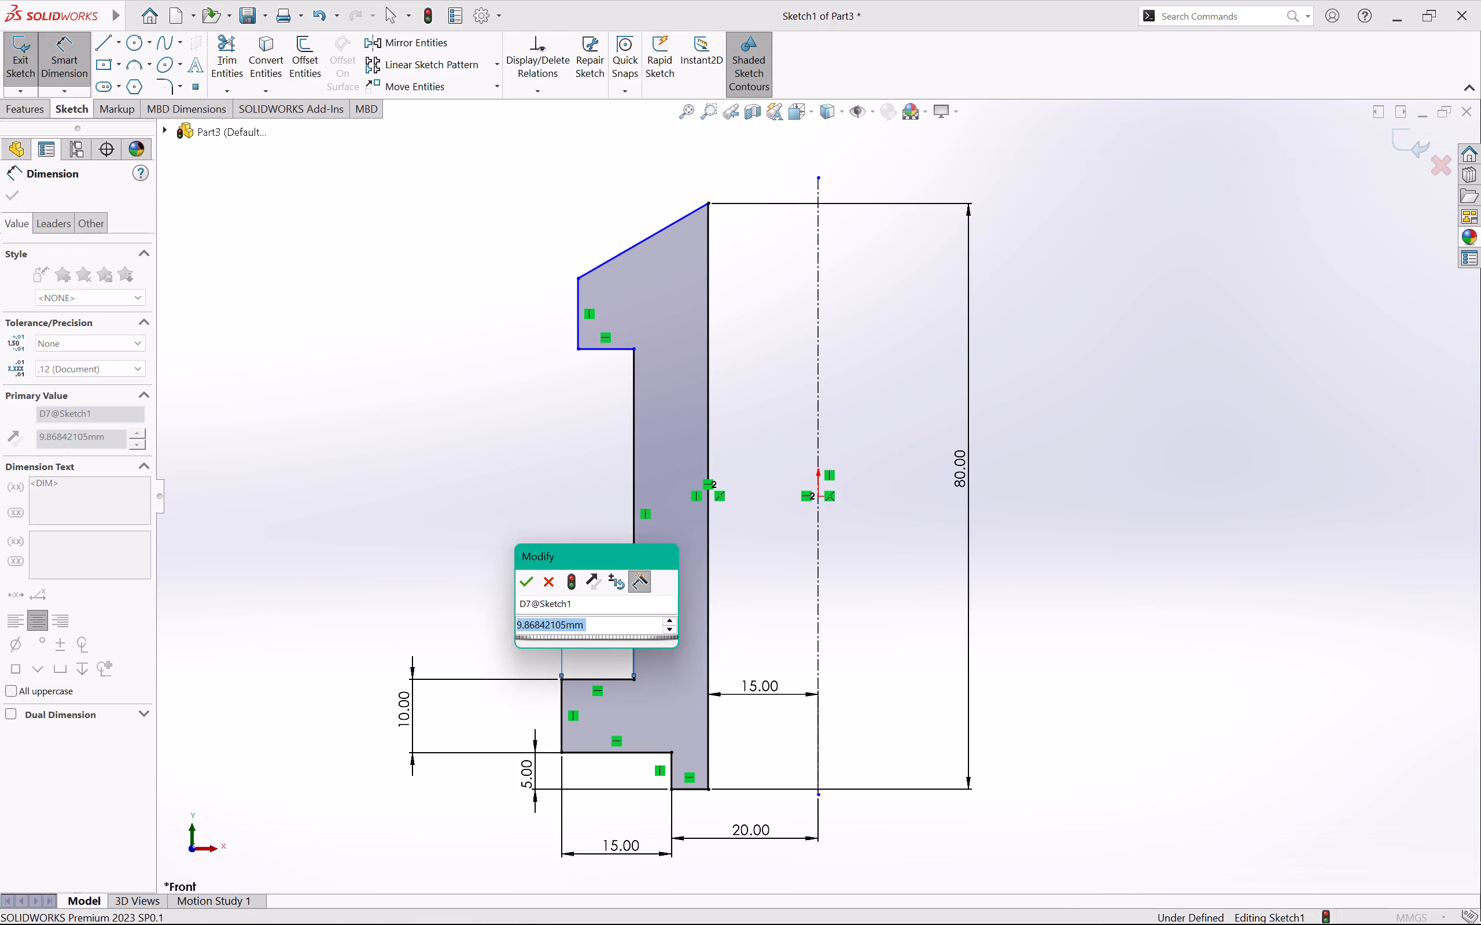
pyautogui.press('BackSpace')
pyautogui.write('15')
pyautogui.press('Return')
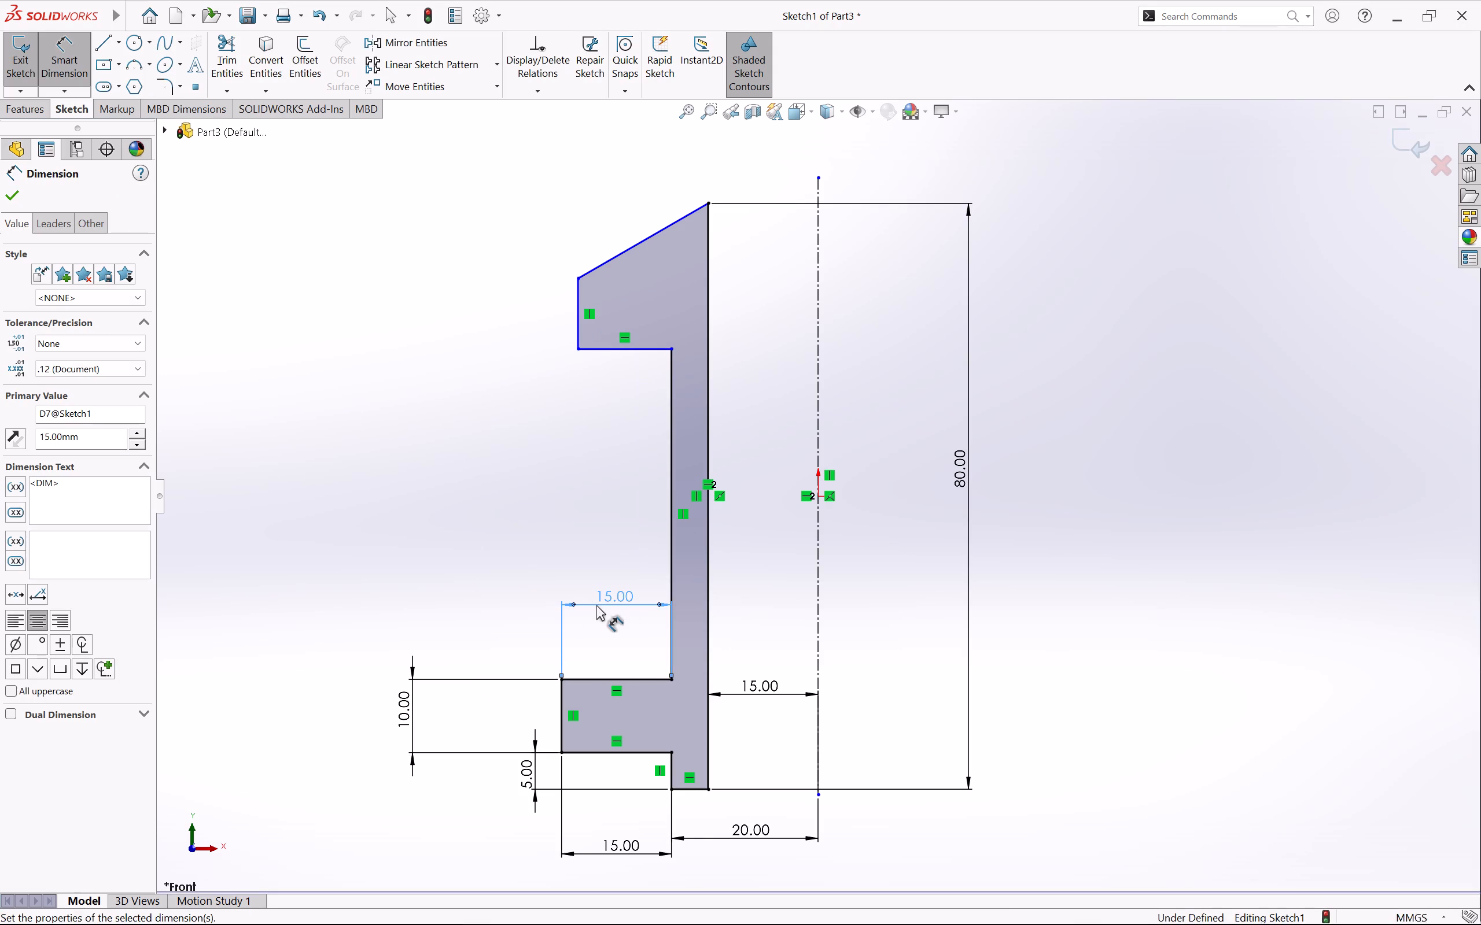
pyautogui.click(535, 553)
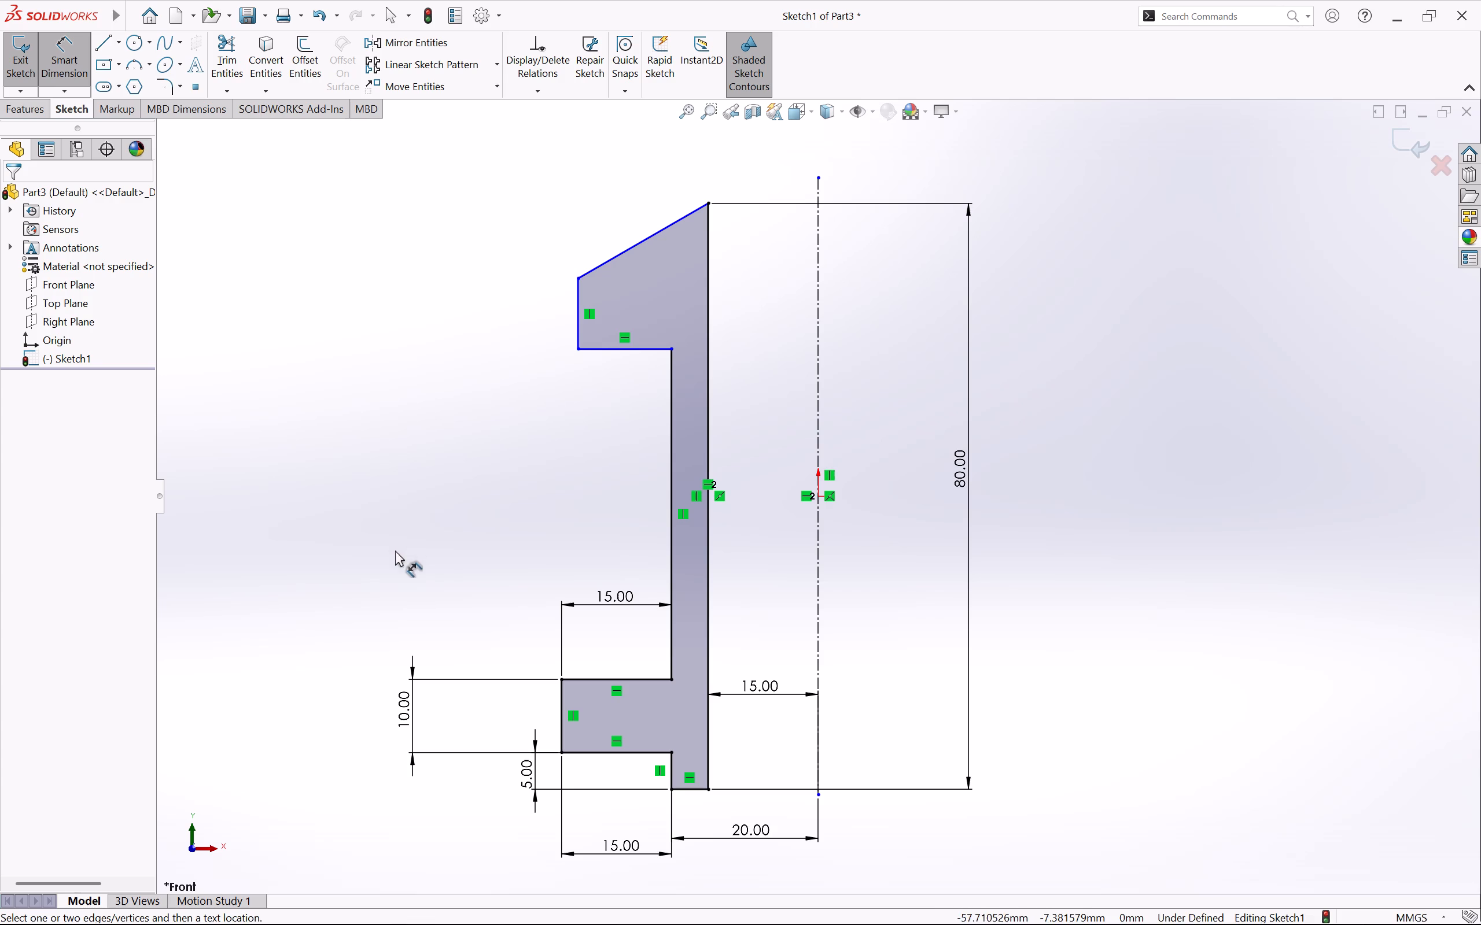
# Dimension the outer vertical wall line between the lower and upper flanges as 35 mm.
pyautogui.click(669, 474)
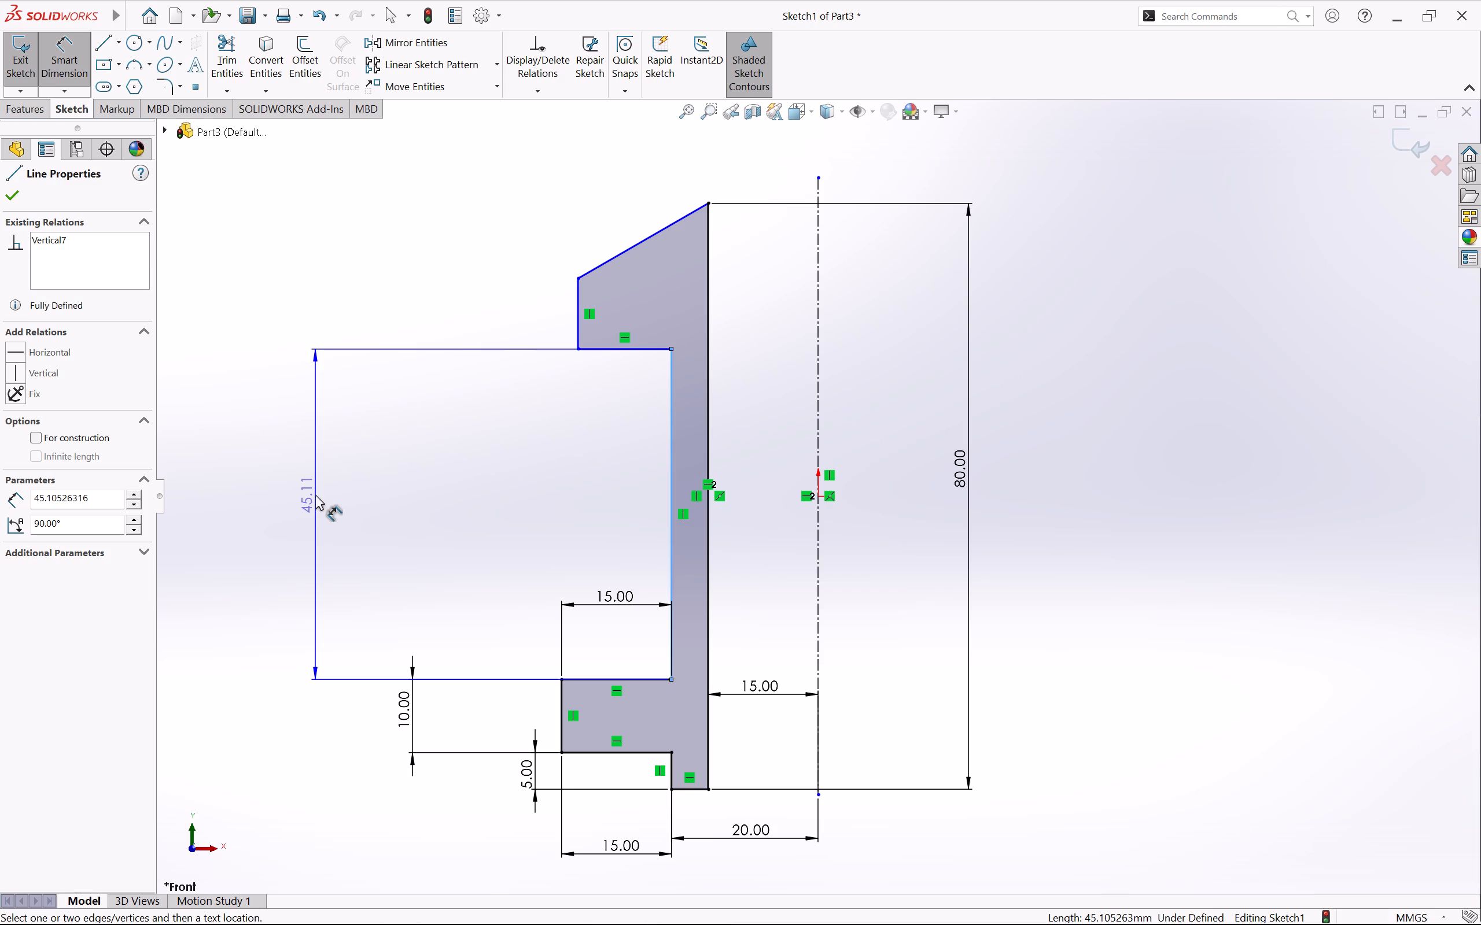
pyautogui.click(315, 494)
pyautogui.press('BackSpace')
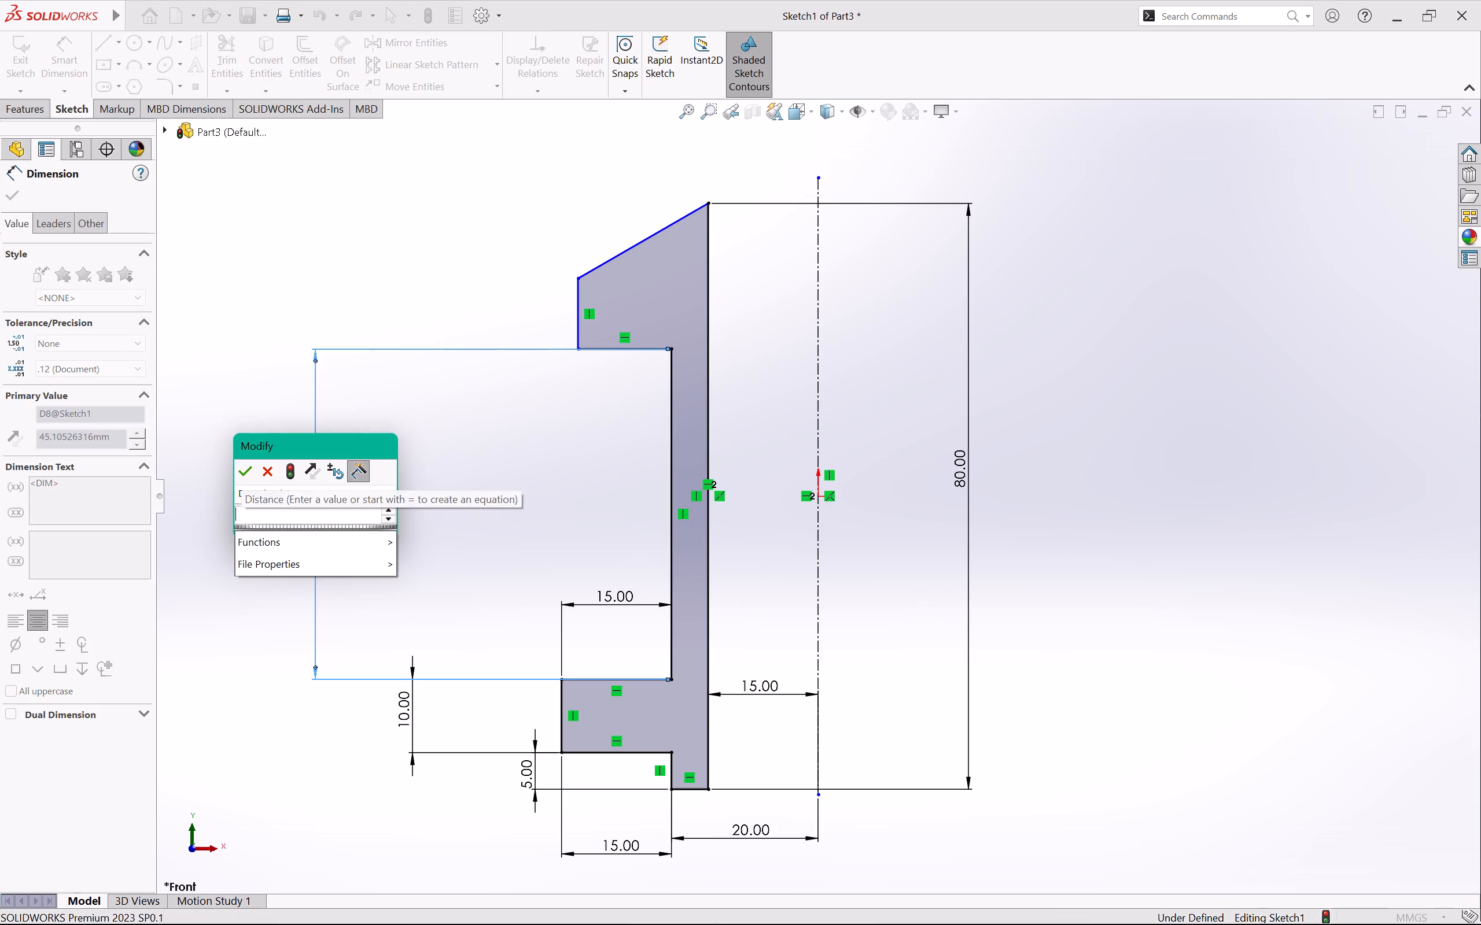
pyautogui.write('35')
pyautogui.press('Return')
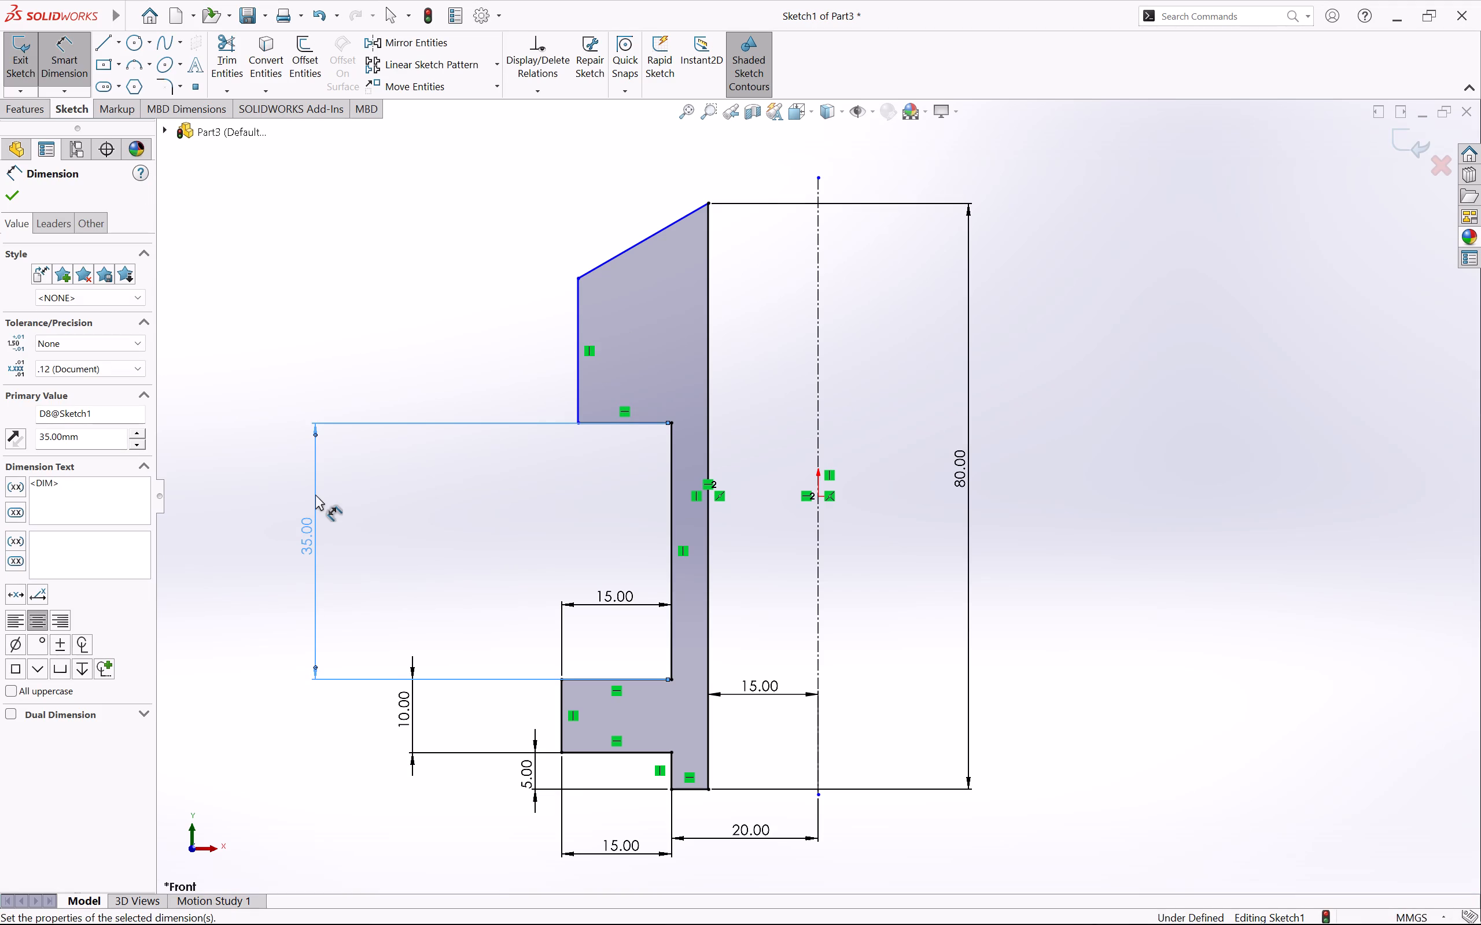
pyautogui.click(238, 393)
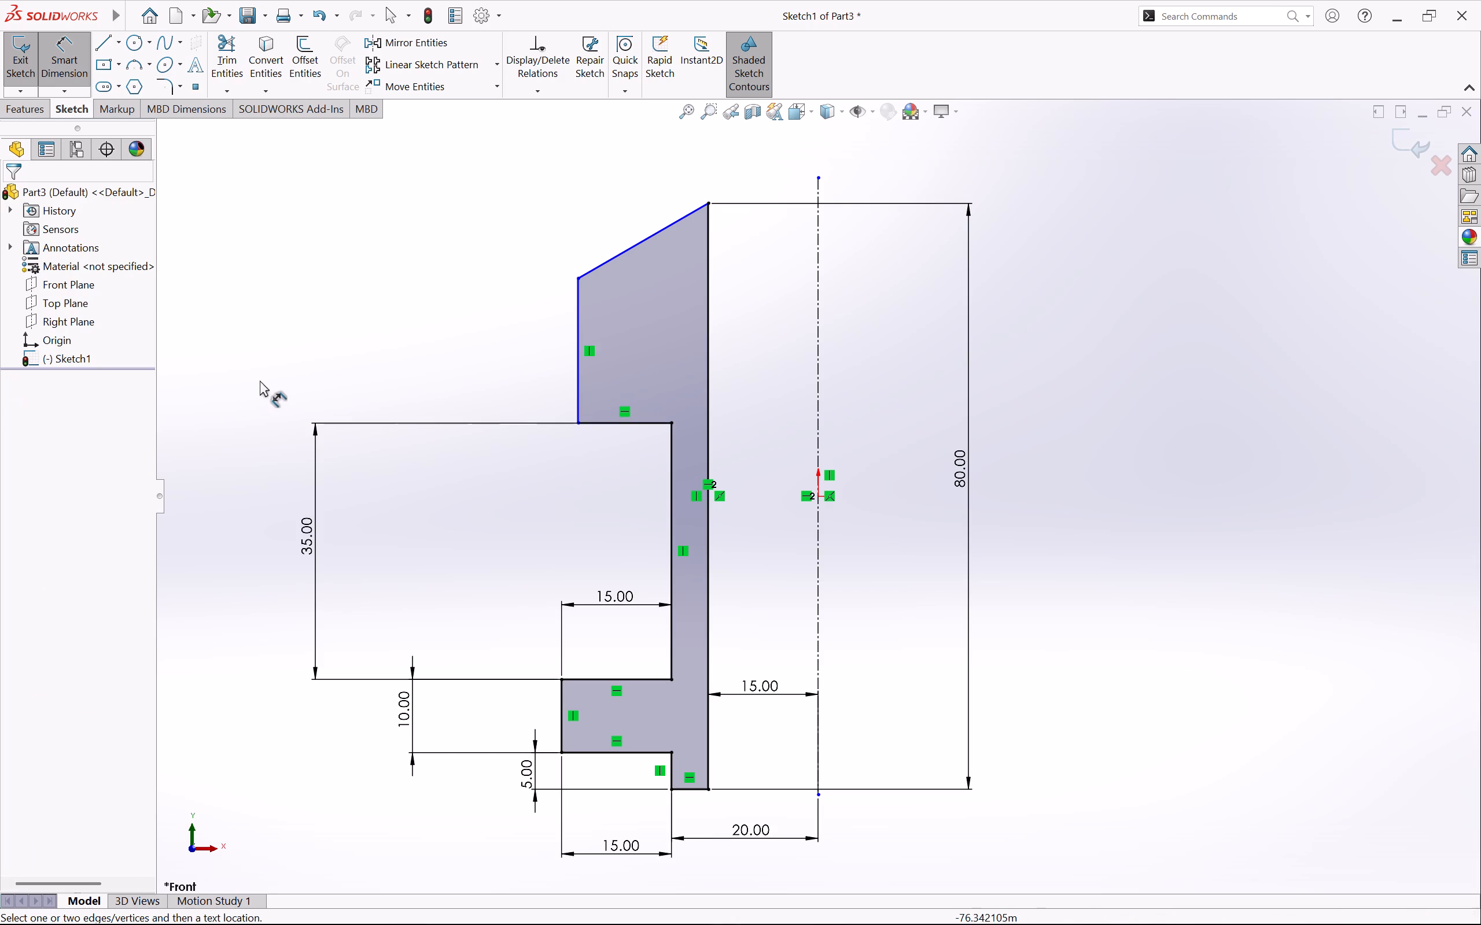
pyautogui.press('Escape')
pyautogui.press('Escape')
pyautogui.press('Escape')
pyautogui.press('Escape')
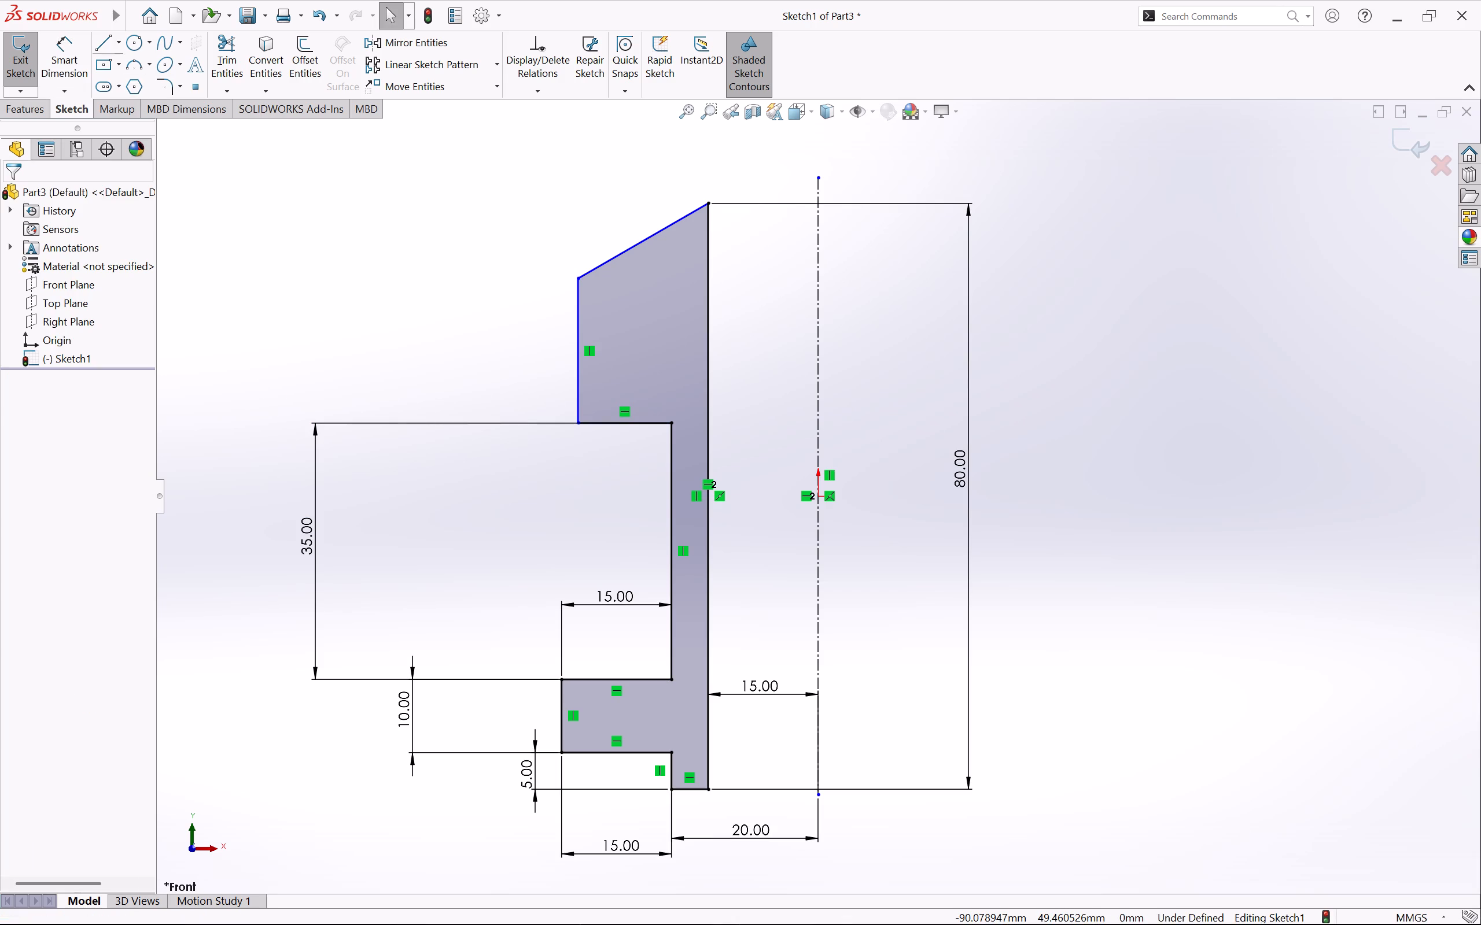
# Trim away the sloped line at the top of the profile.
pyautogui.click(240, 53)
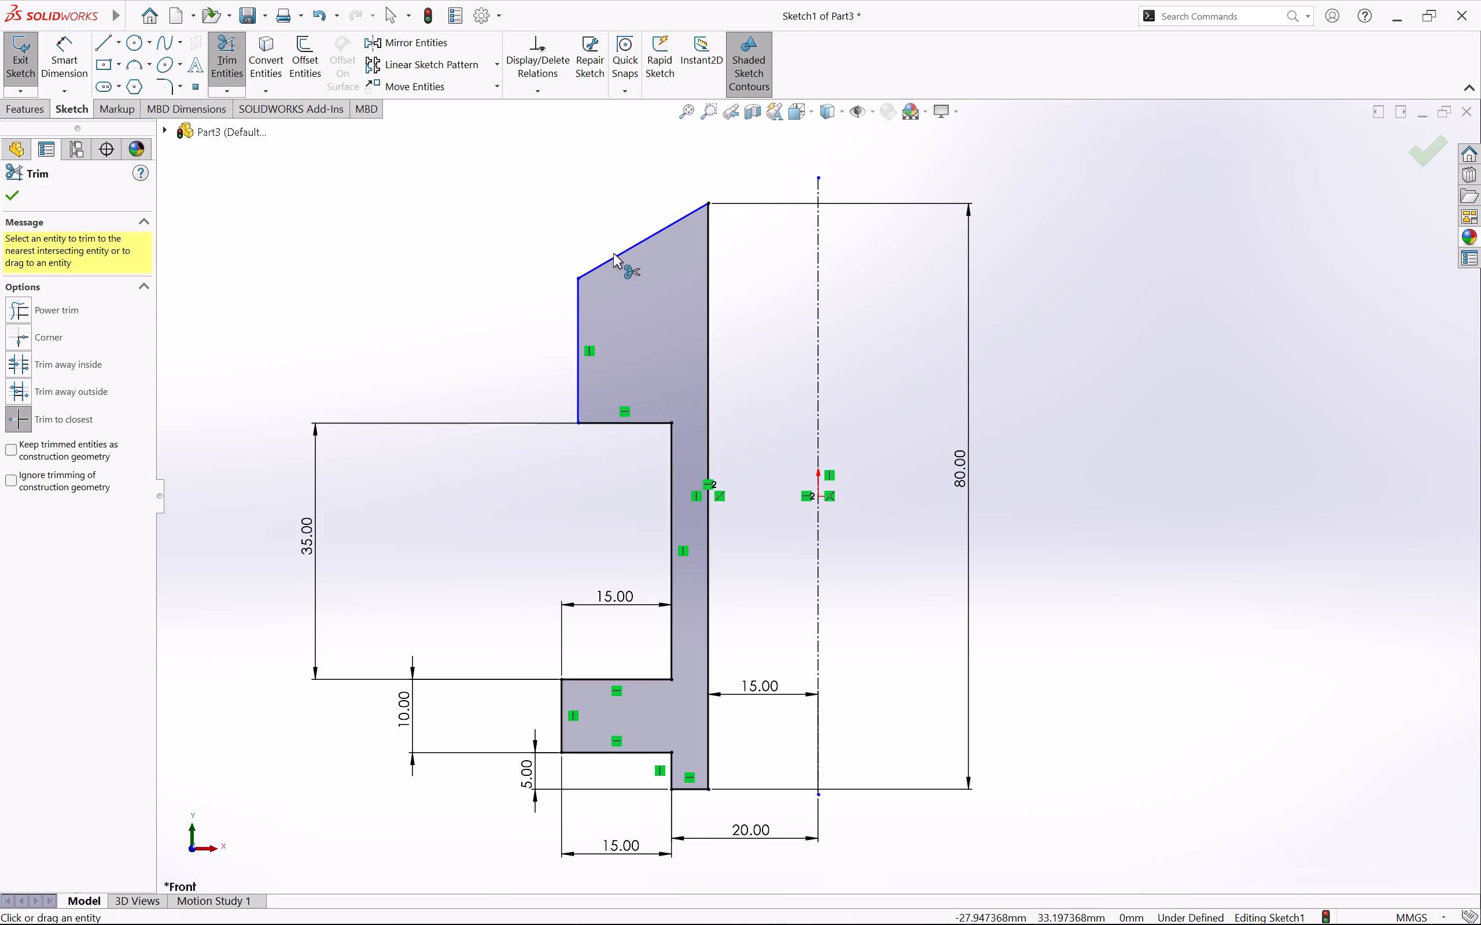
pyautogui.click(616, 256)
pyautogui.press('Escape')
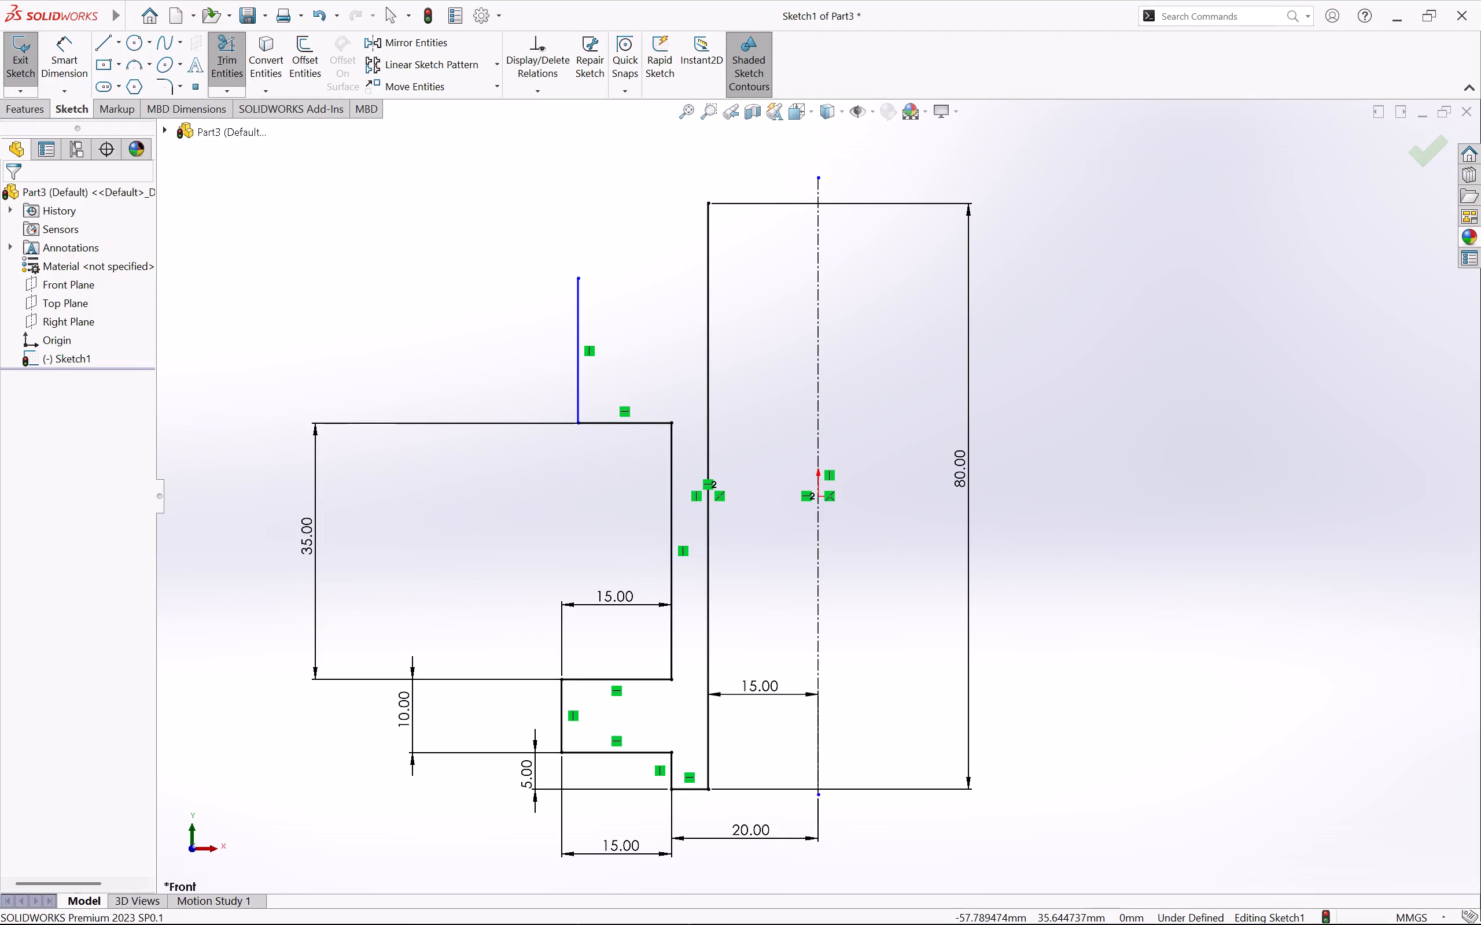
# Sketch a horizontal line about 5 mm long outward from the upper end of the long inner vertical line.
pyautogui.click(94, 48)
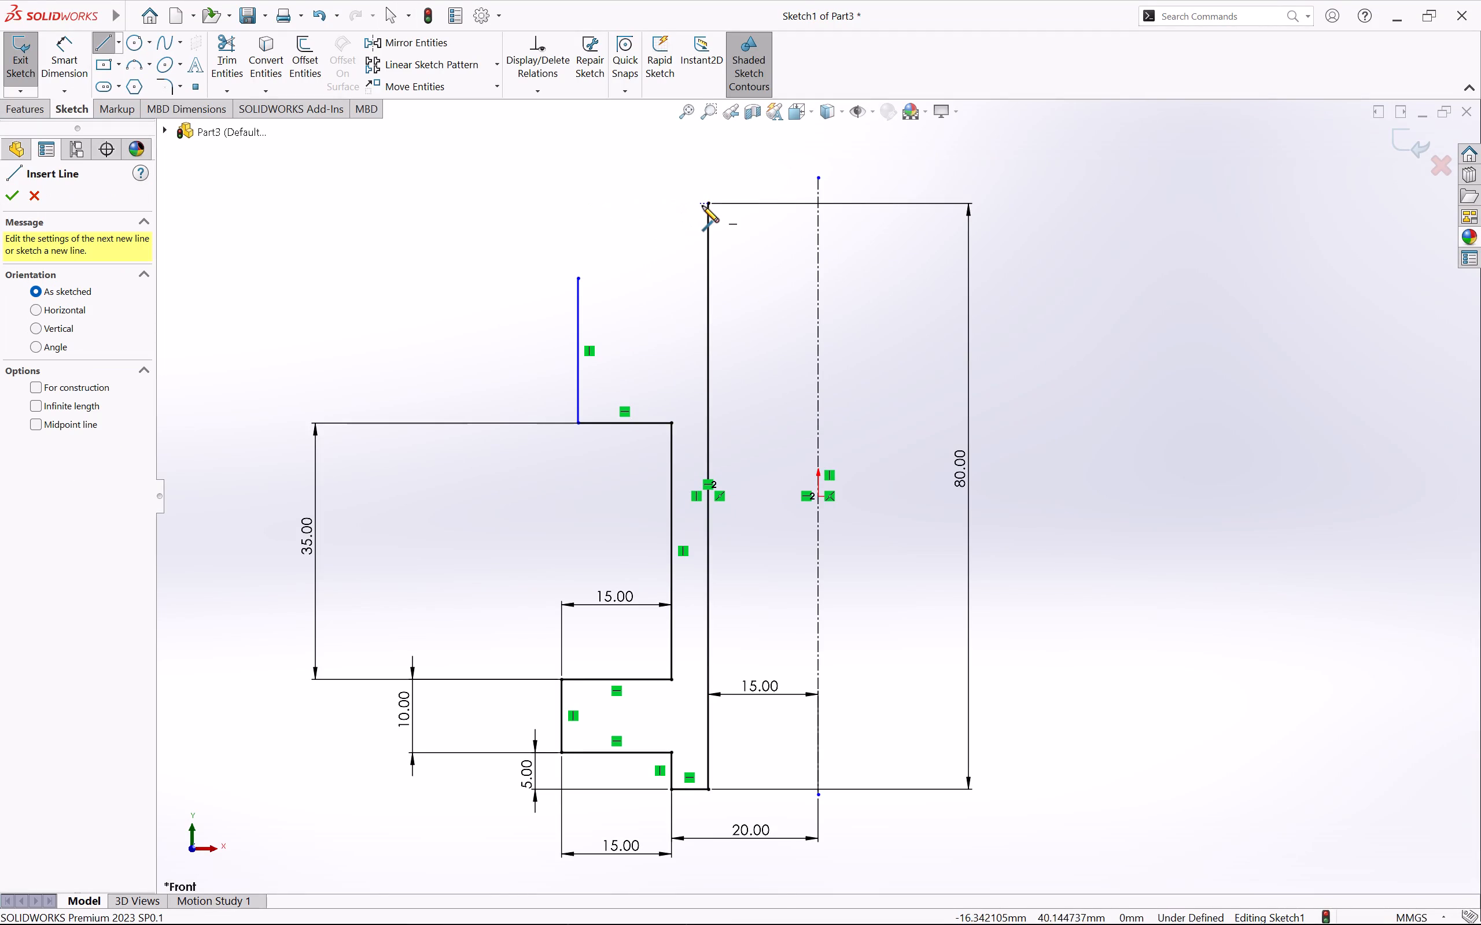
pyautogui.click(709, 206)
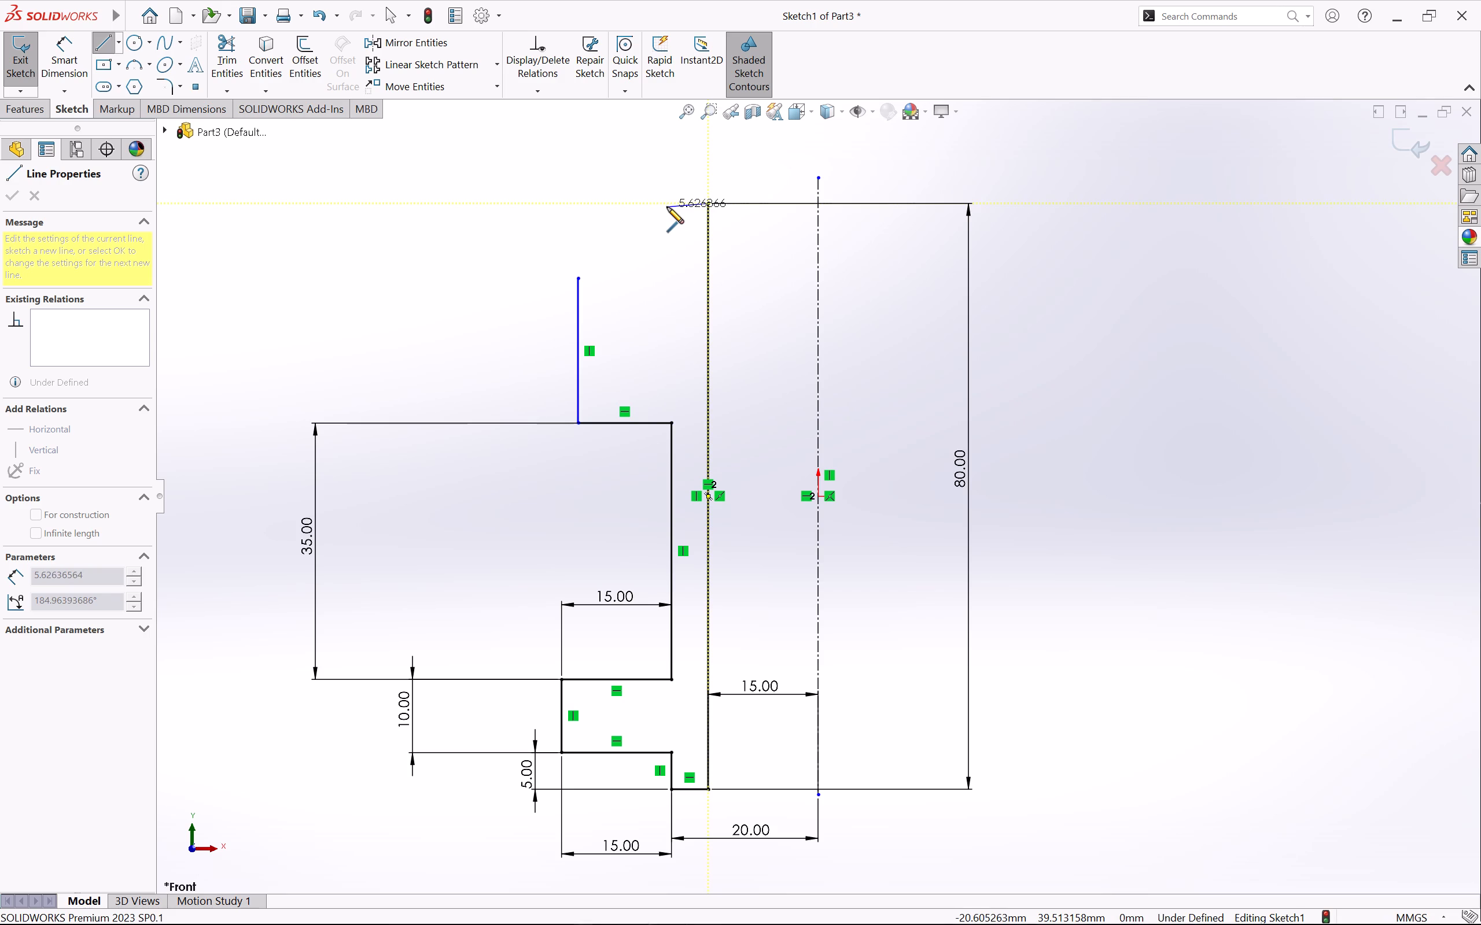
pyautogui.click(670, 205)
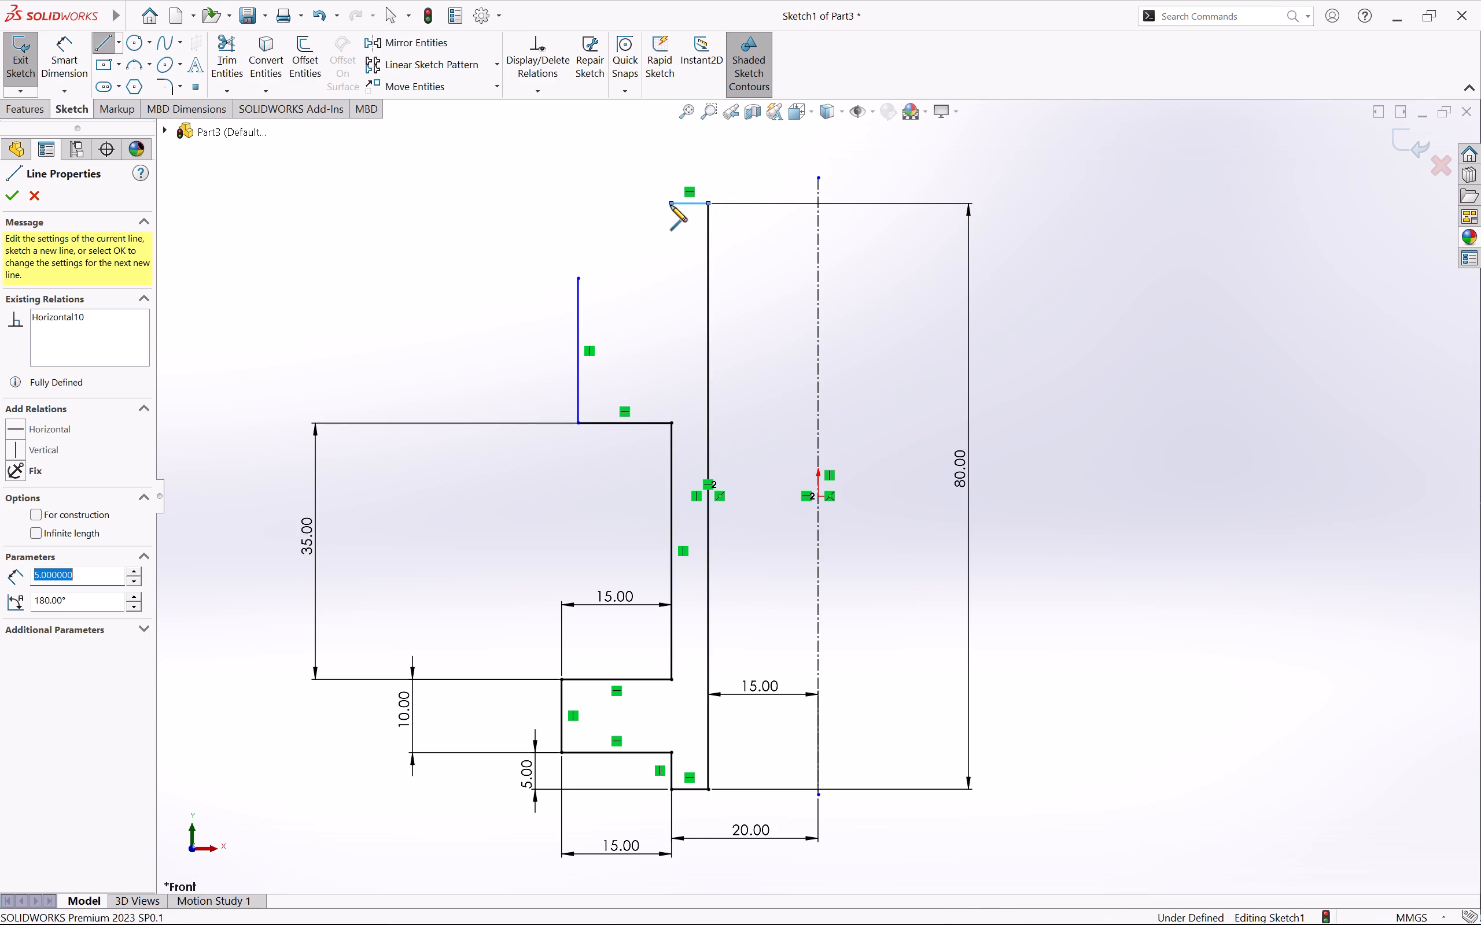
pyautogui.press('Escape')
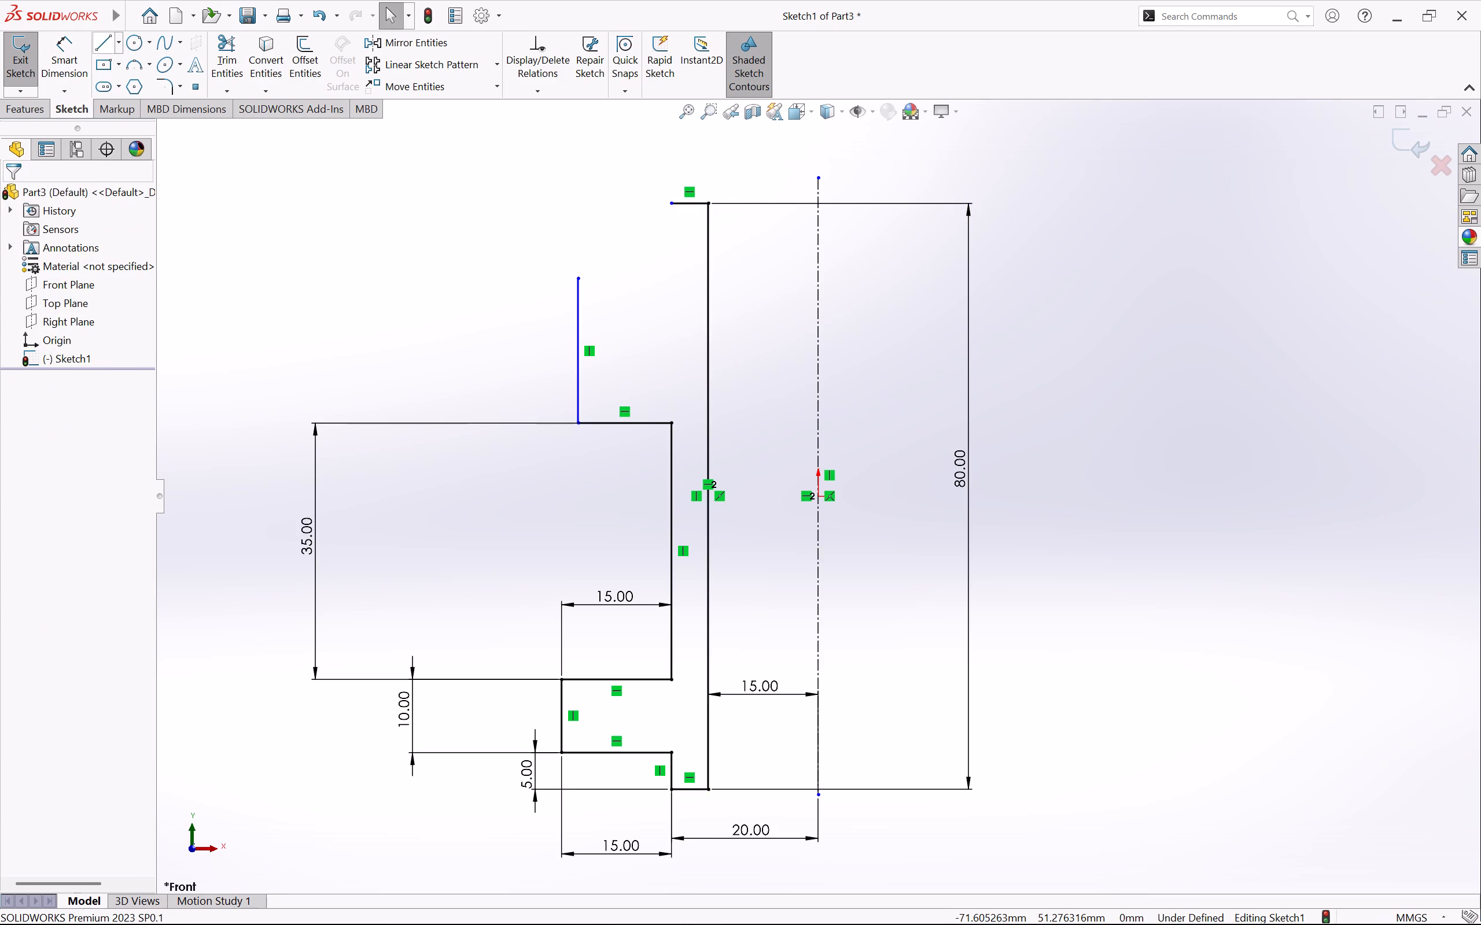
# Close the profile with a sloped line about 16 mm long from the short top line's free end to the upper flange's outer vertical edge.
pyautogui.click(110, 47)
pyautogui.click(671, 205)
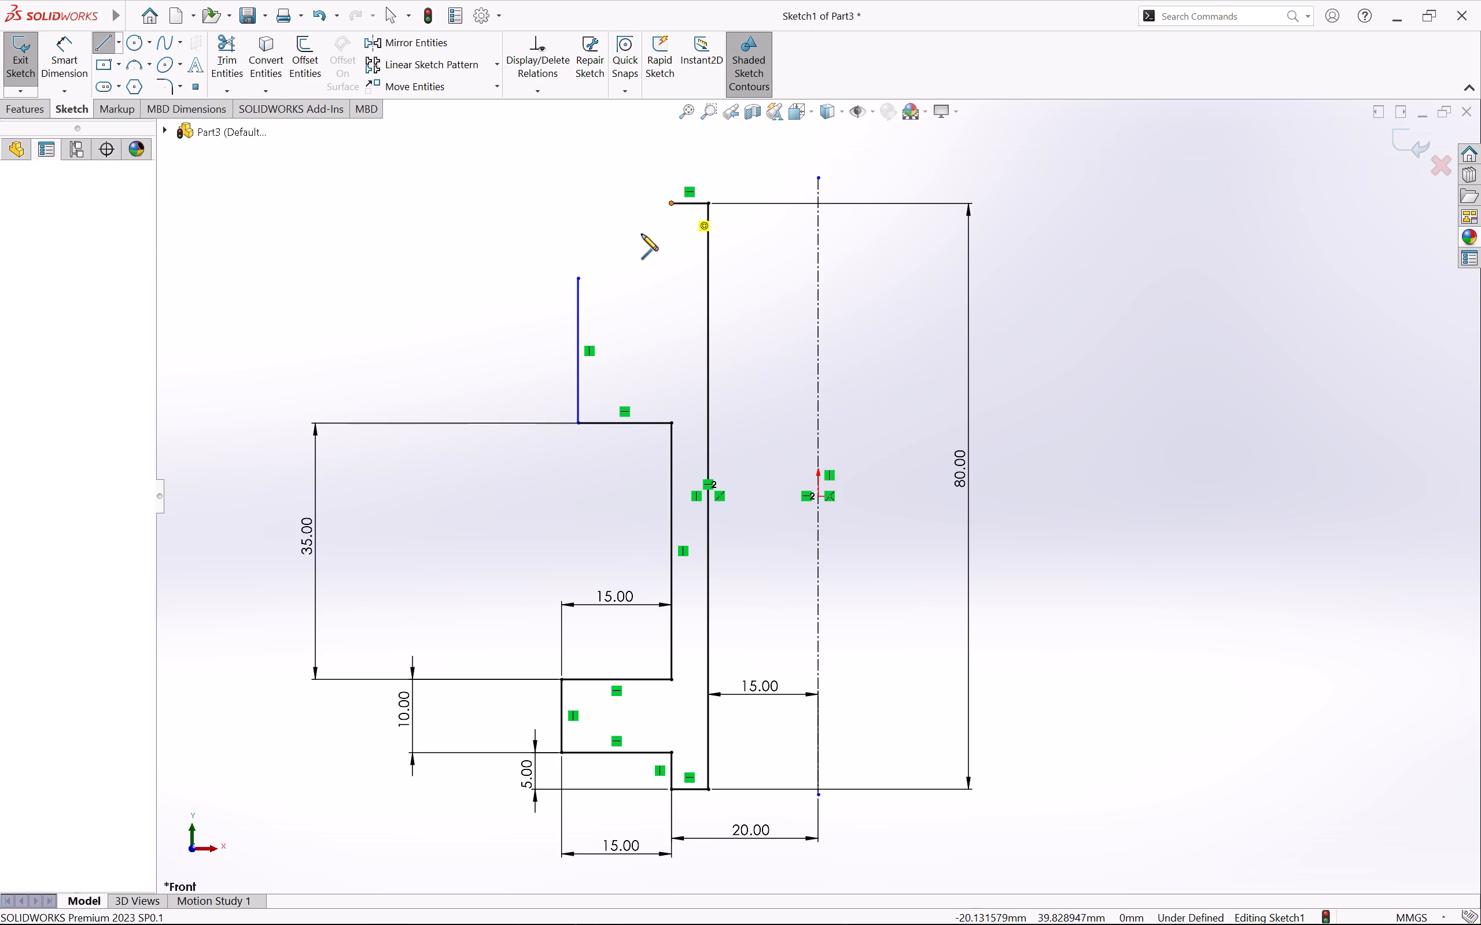
pyautogui.click(579, 277)
pyautogui.press('Escape')
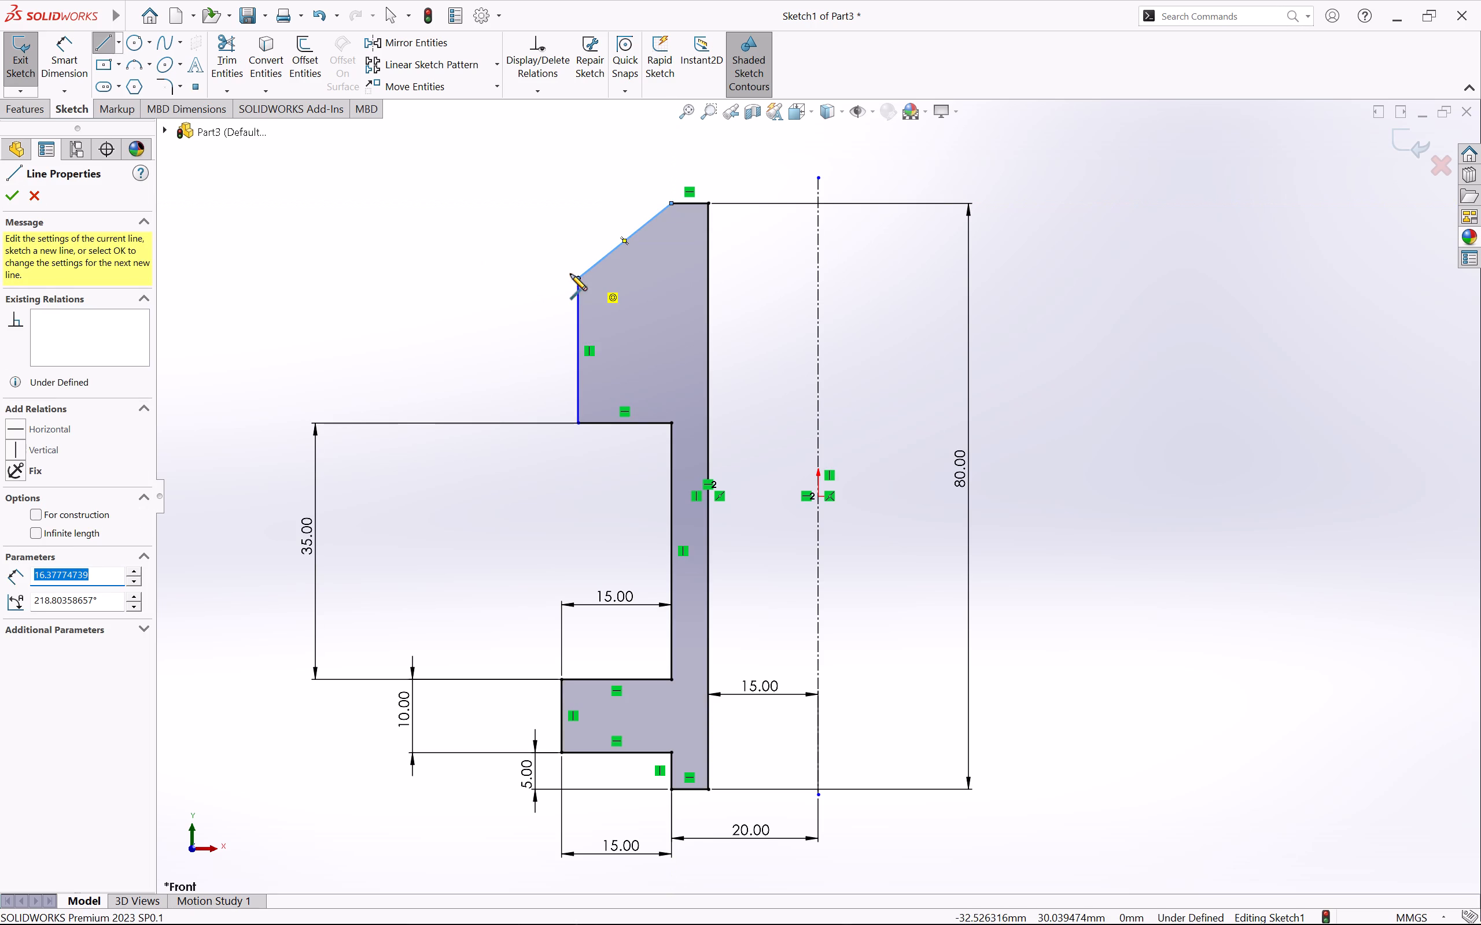
pyautogui.press('Escape')
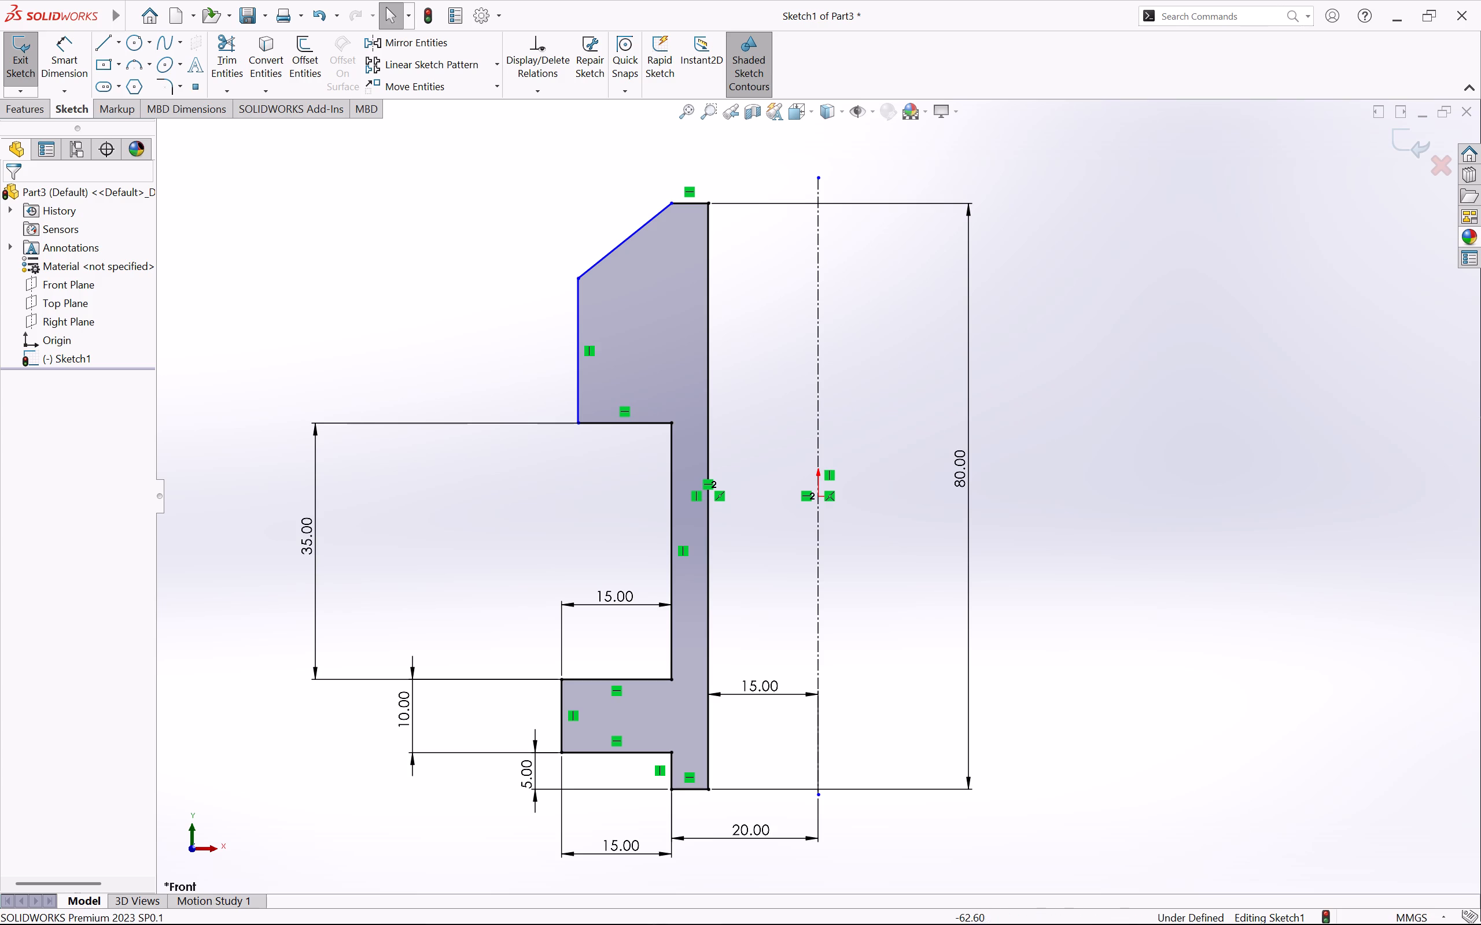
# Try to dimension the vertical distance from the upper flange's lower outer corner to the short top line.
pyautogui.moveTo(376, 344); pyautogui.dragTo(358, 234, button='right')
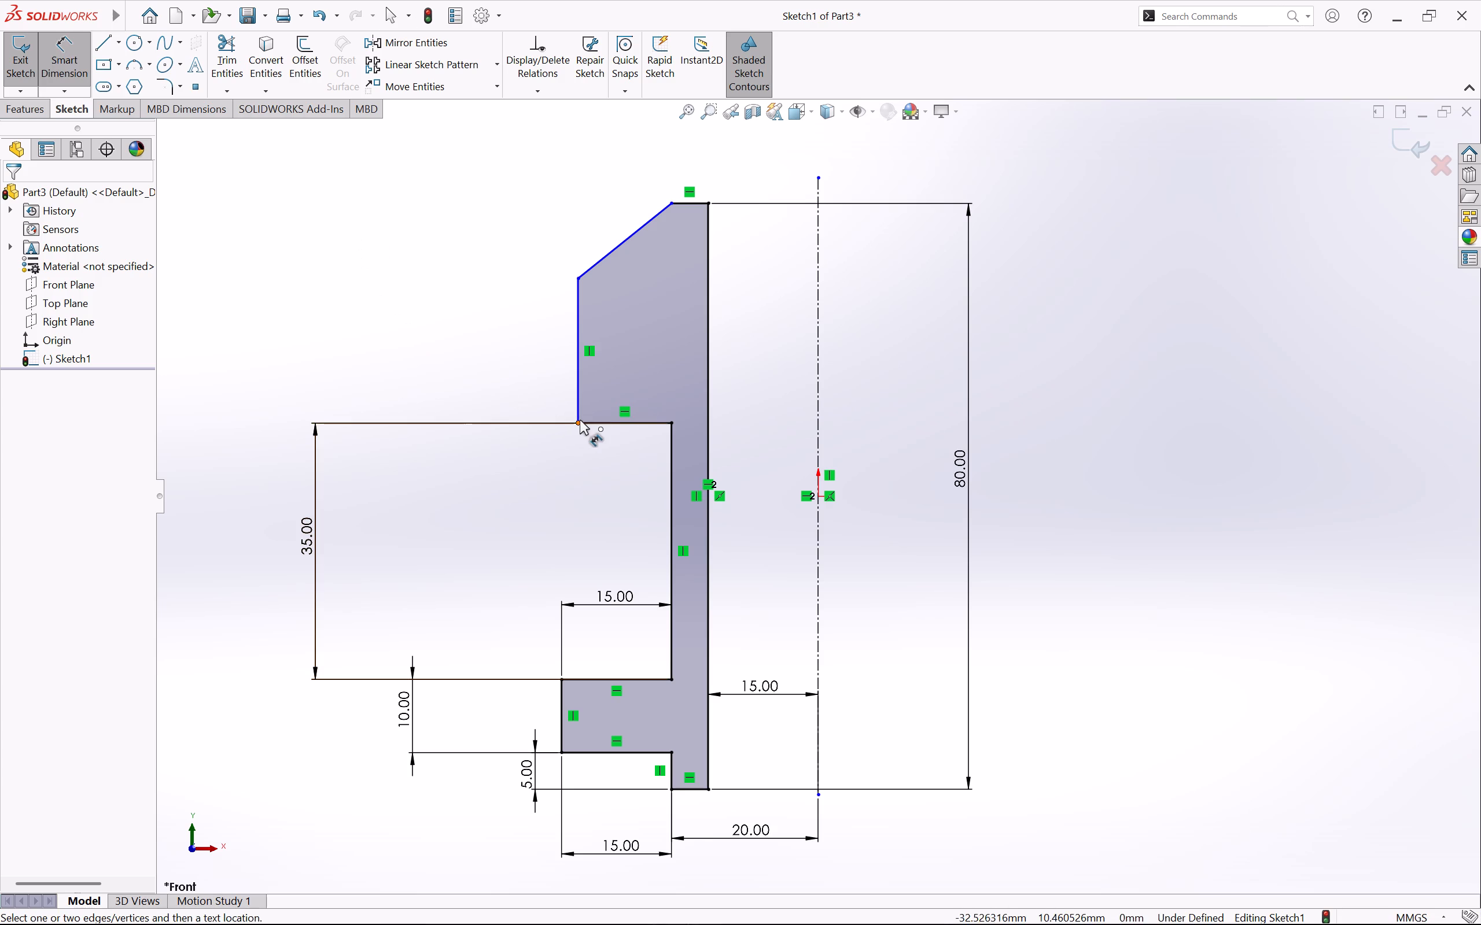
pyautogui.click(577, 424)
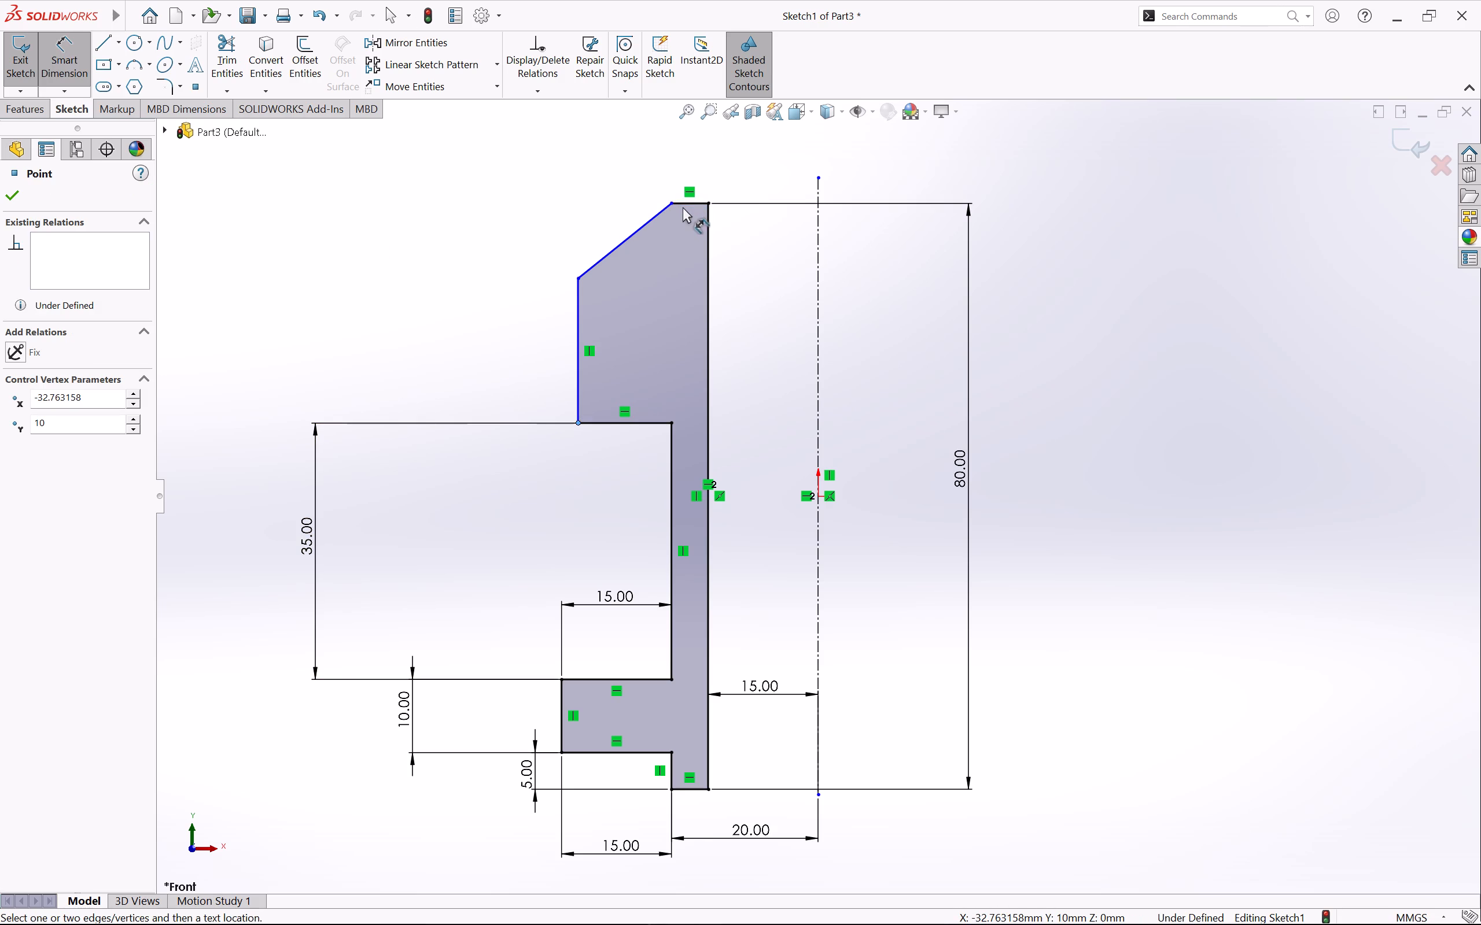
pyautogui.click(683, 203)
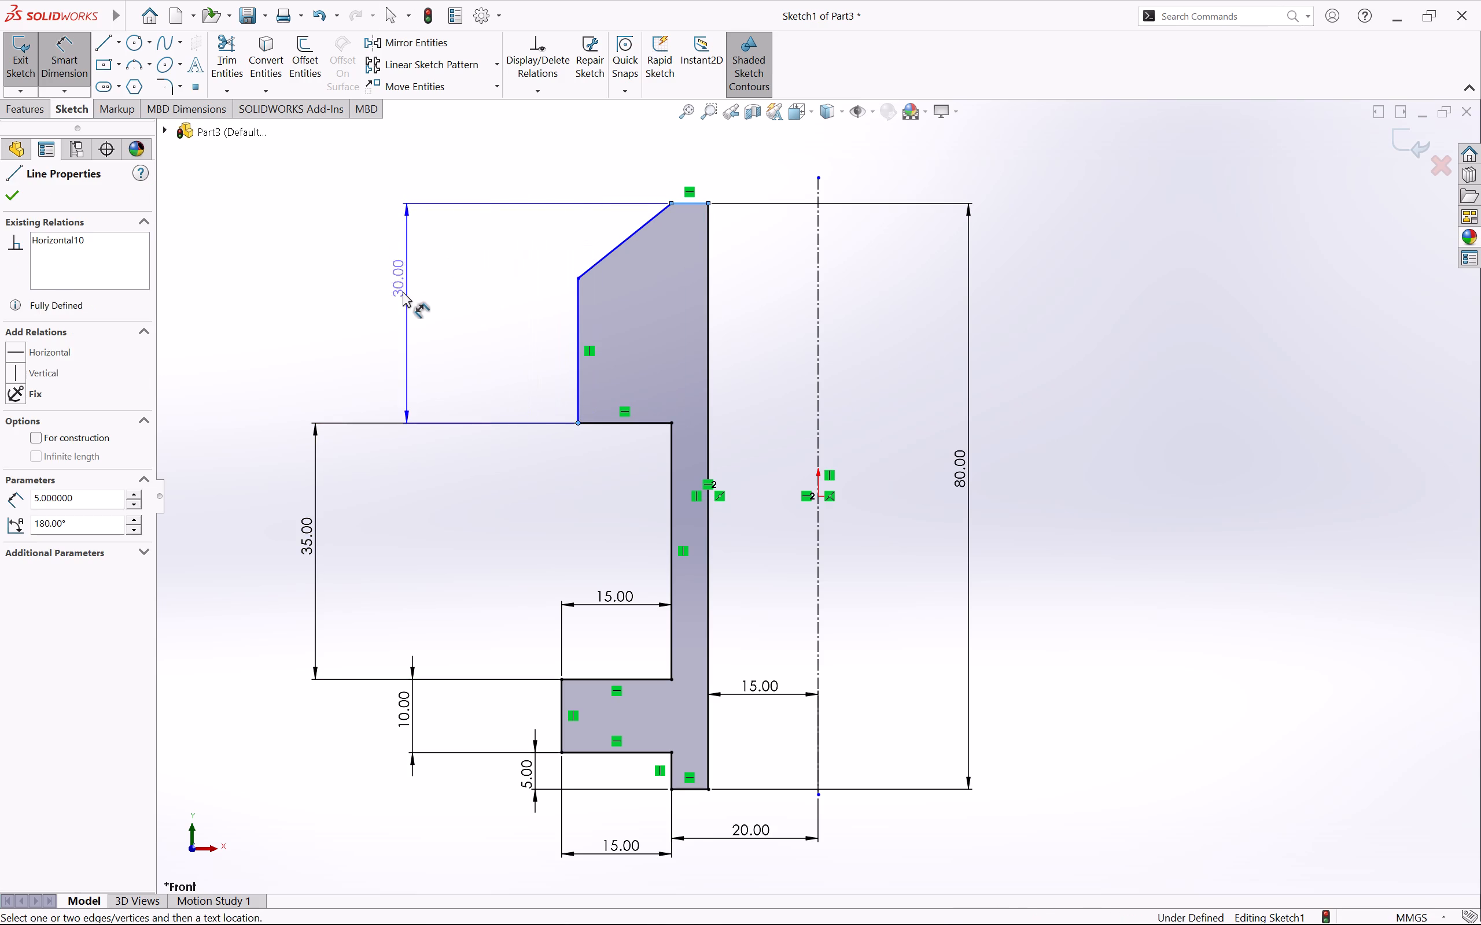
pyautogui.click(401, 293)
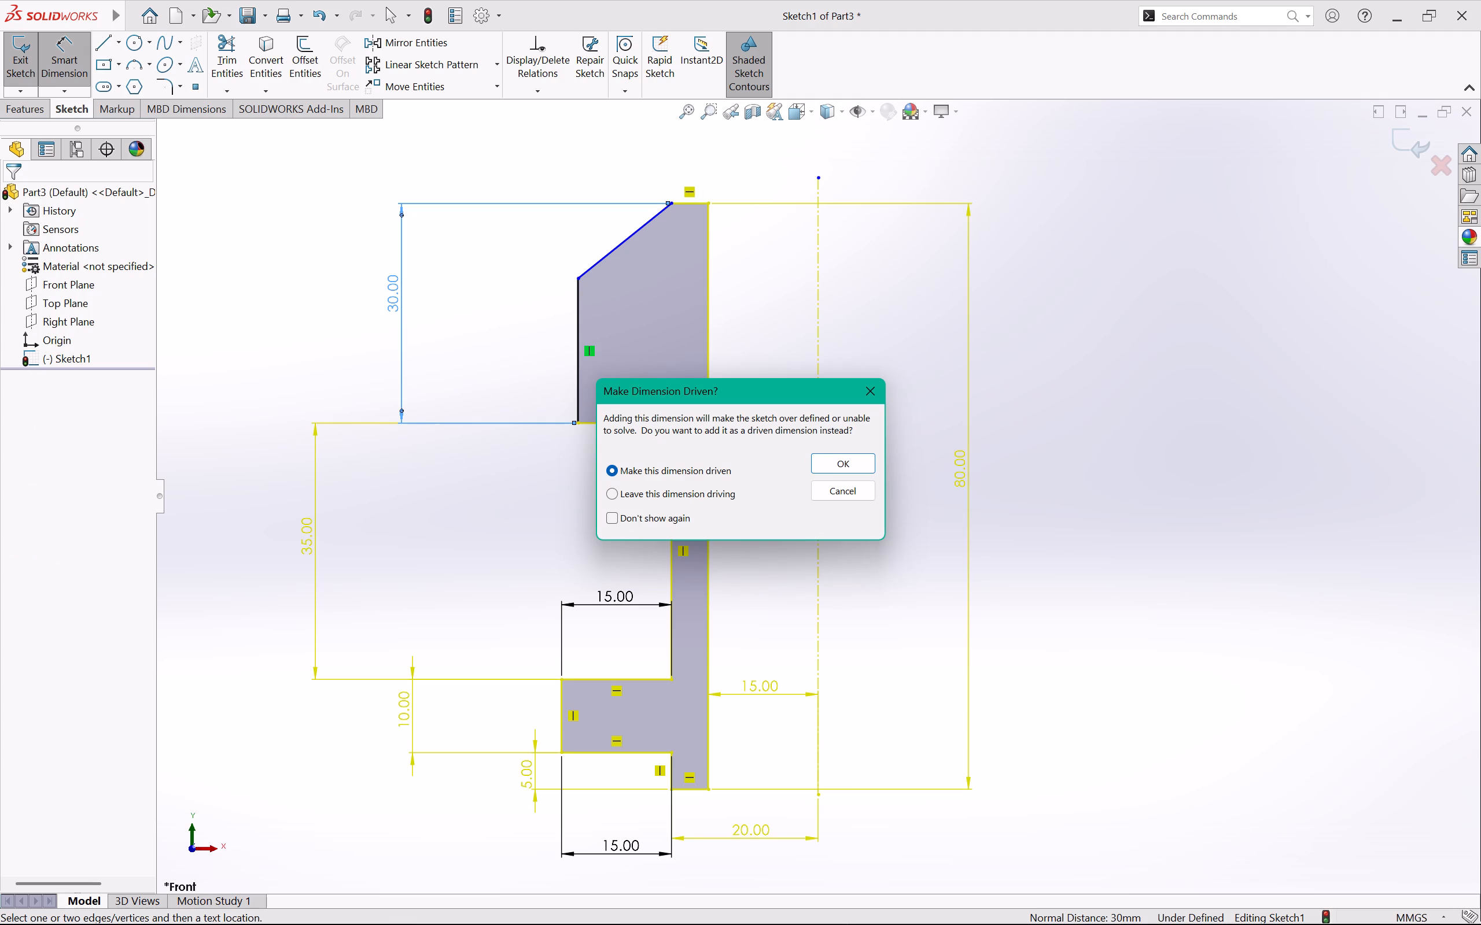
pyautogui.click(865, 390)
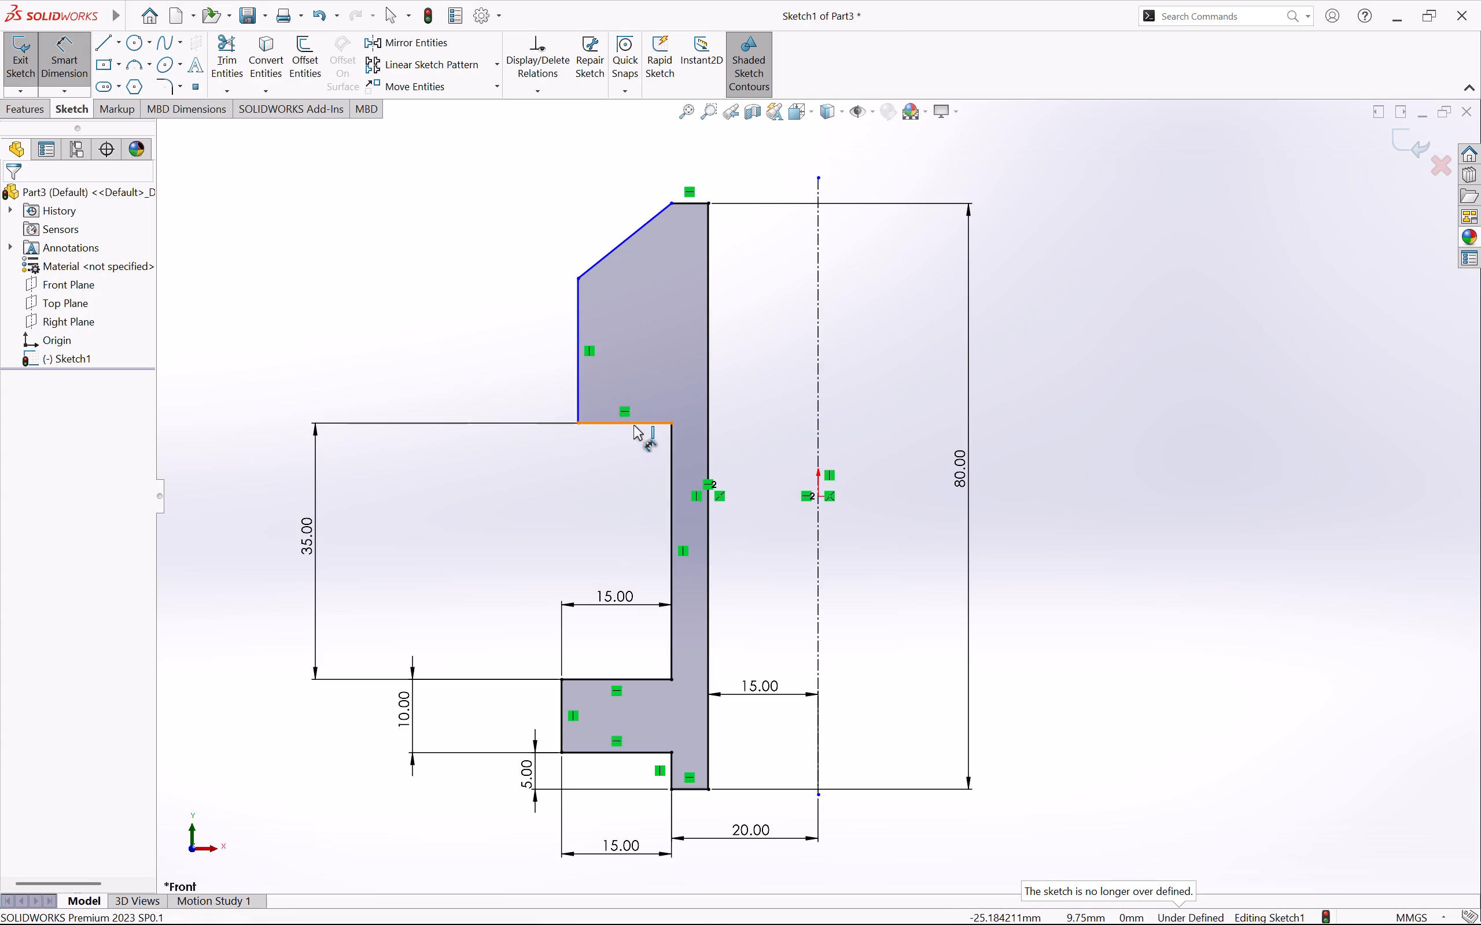
# Dimension the bottom horizontal edge of the upper flange as 15 mm.
pyautogui.click(633, 425)
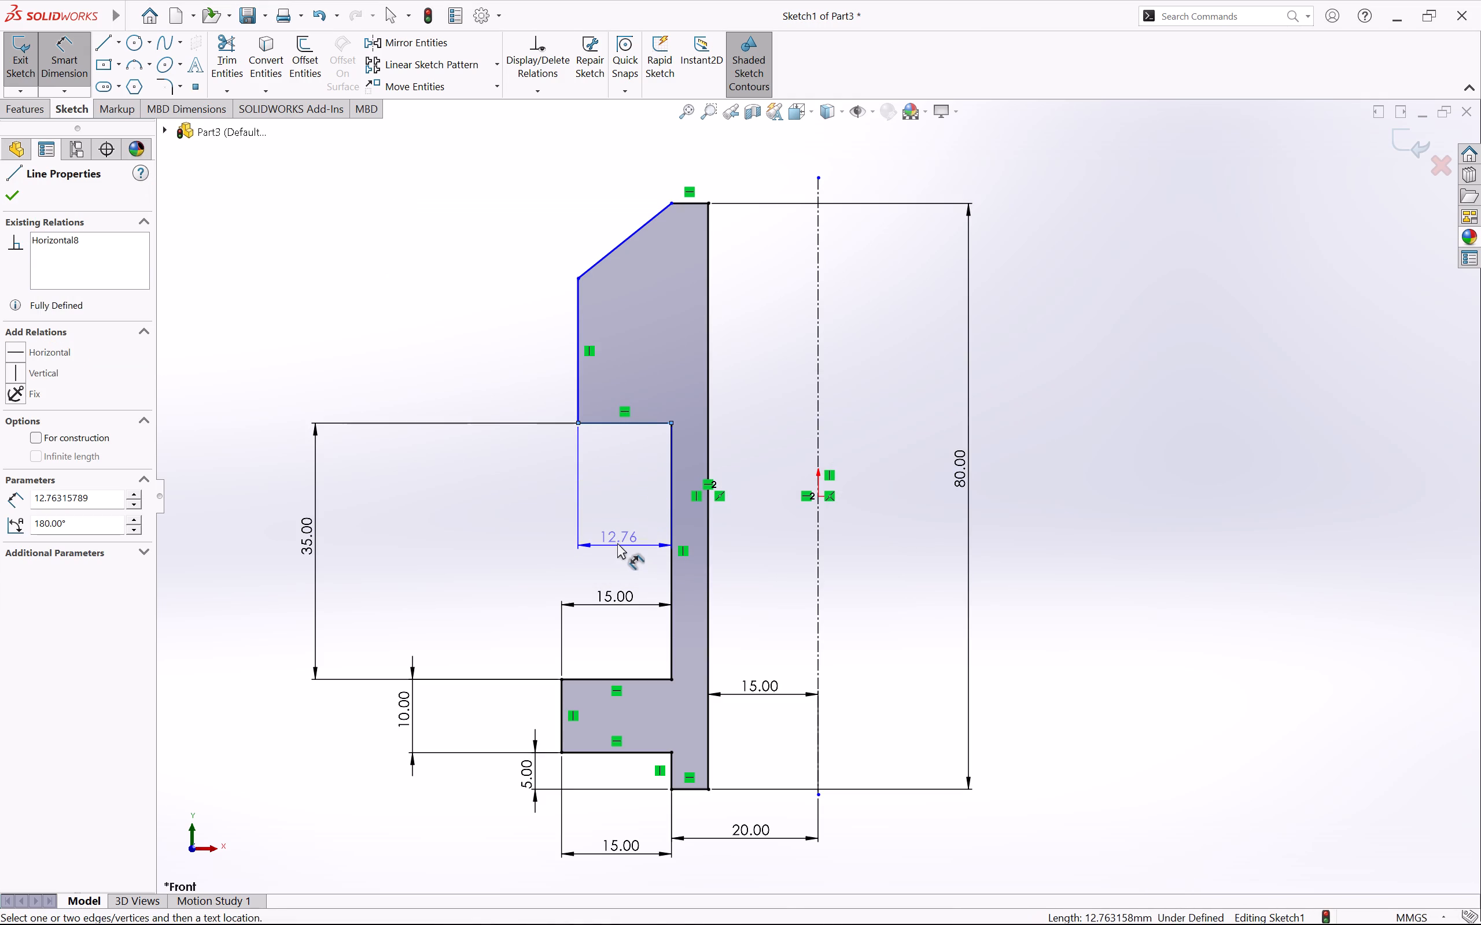
pyautogui.click(617, 543)
pyautogui.press('BackSpace')
pyautogui.write('15')
pyautogui.press('Return')
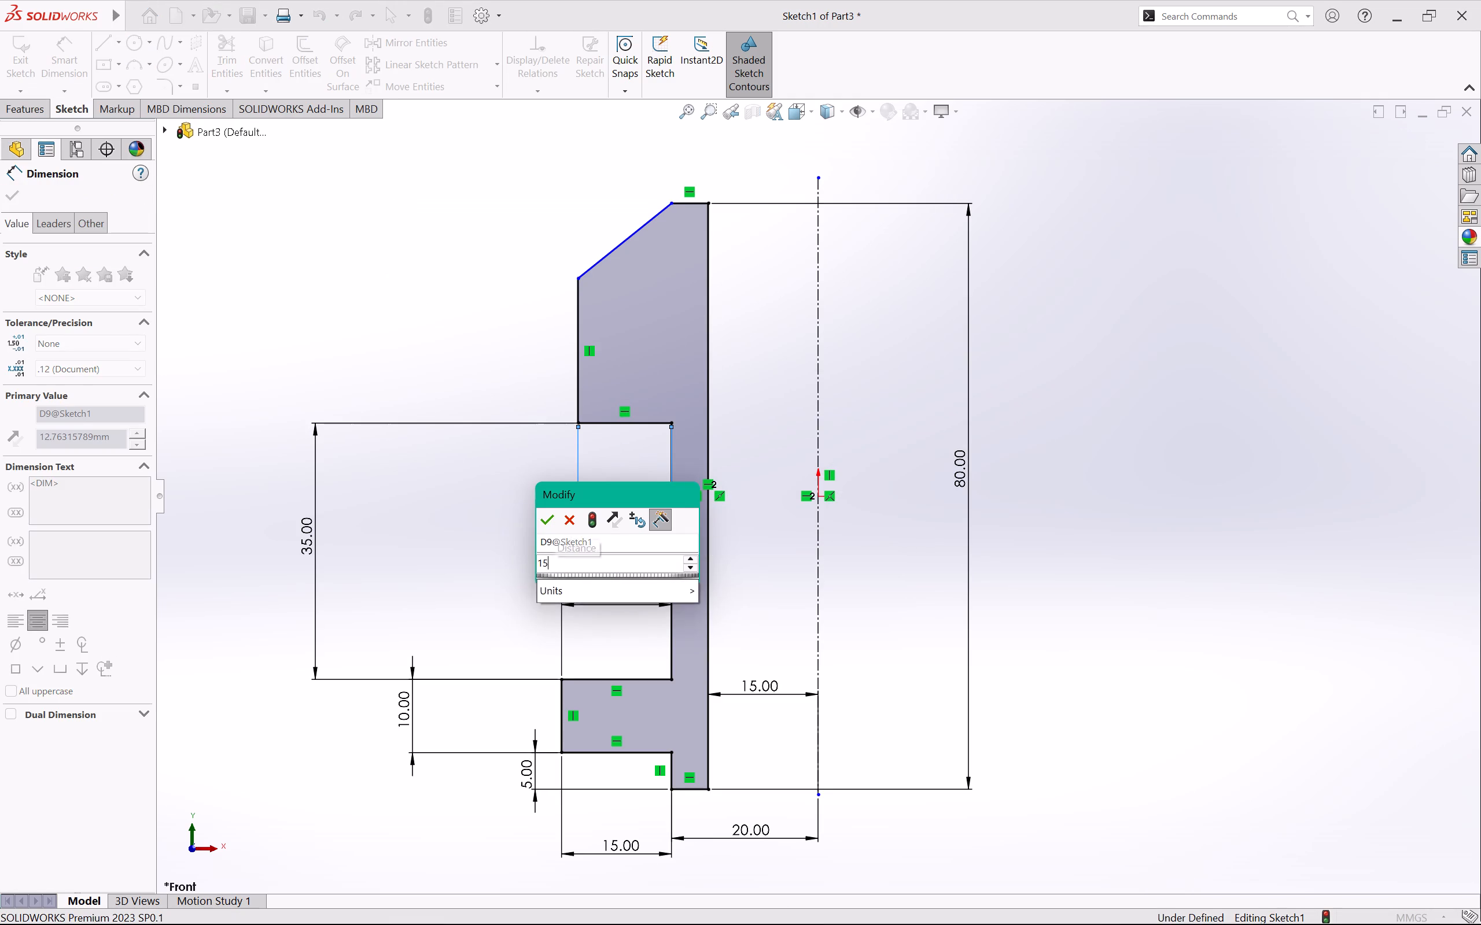
pyautogui.click(340, 251)
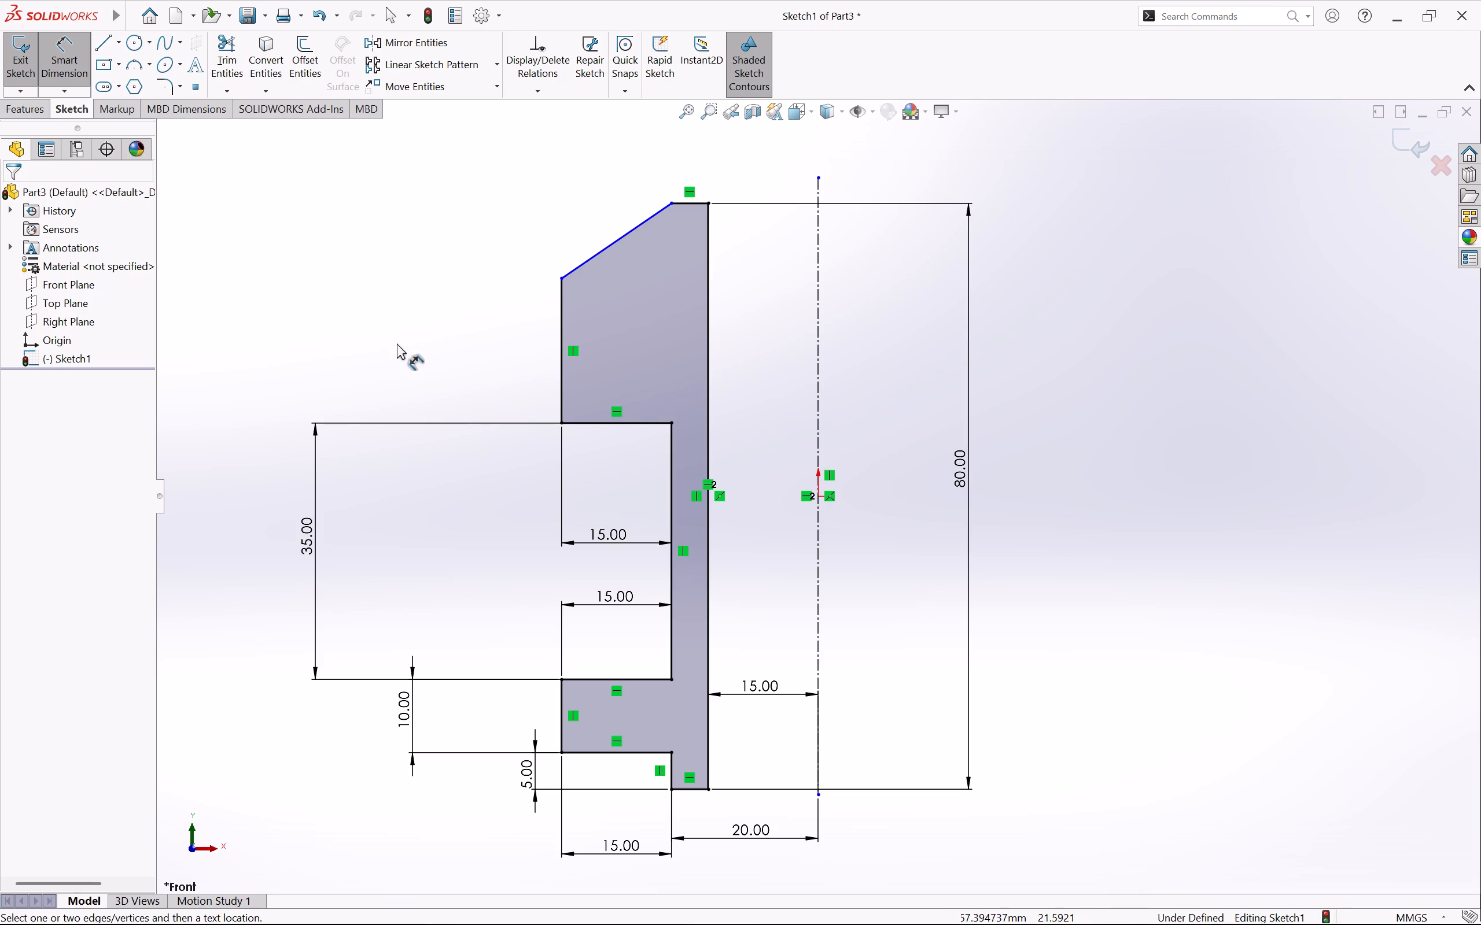
# Dimension the angle between the sloped line and the short top horizontal line as 45 degrees.
pyautogui.click(622, 237)
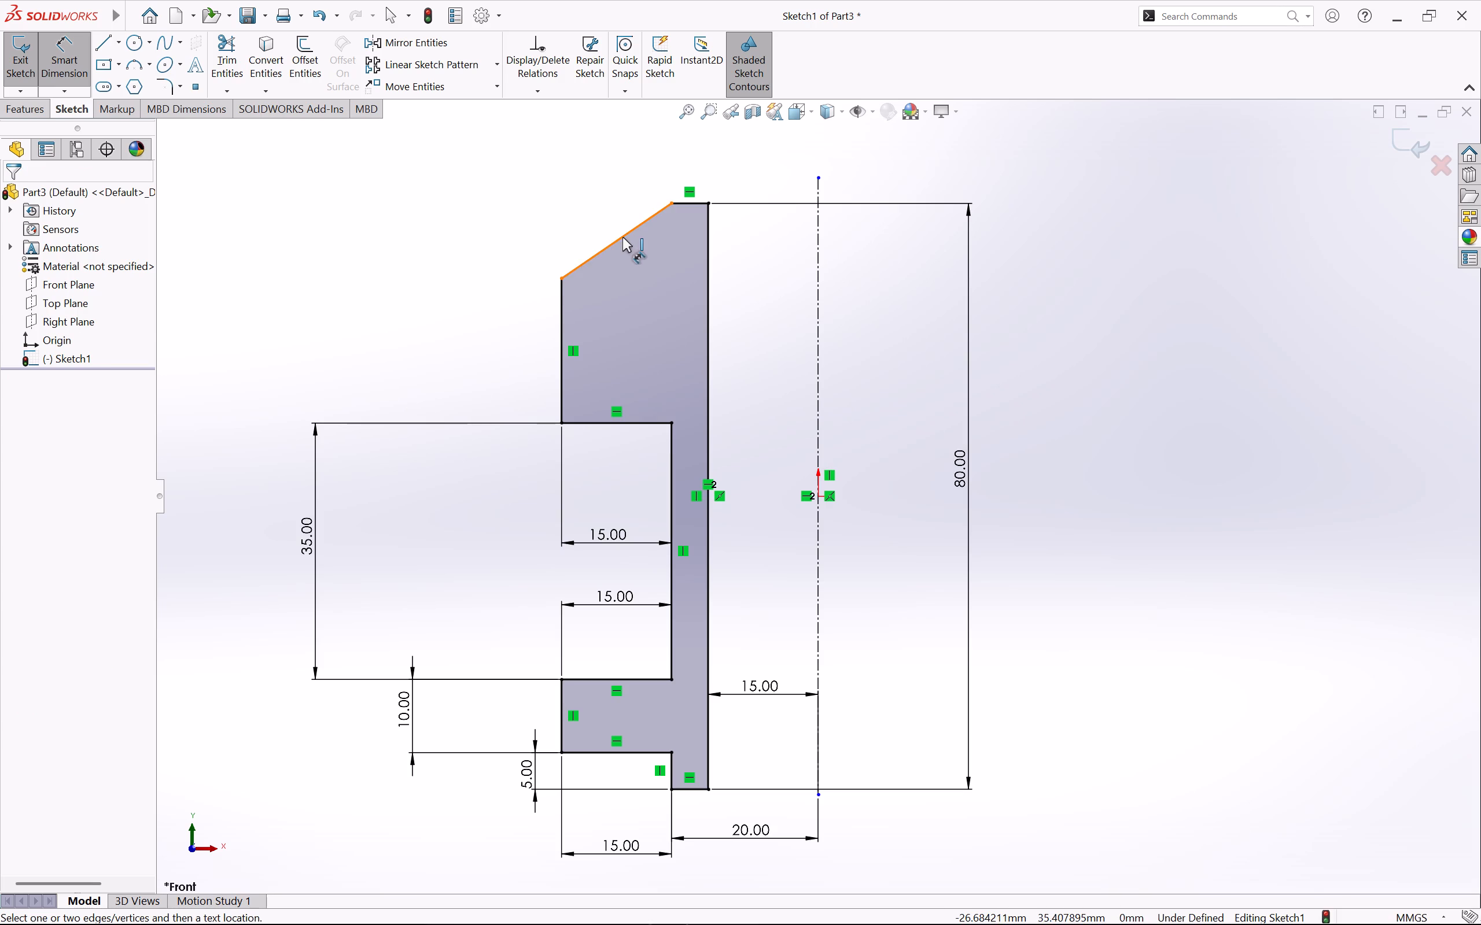
pyautogui.click(683, 202)
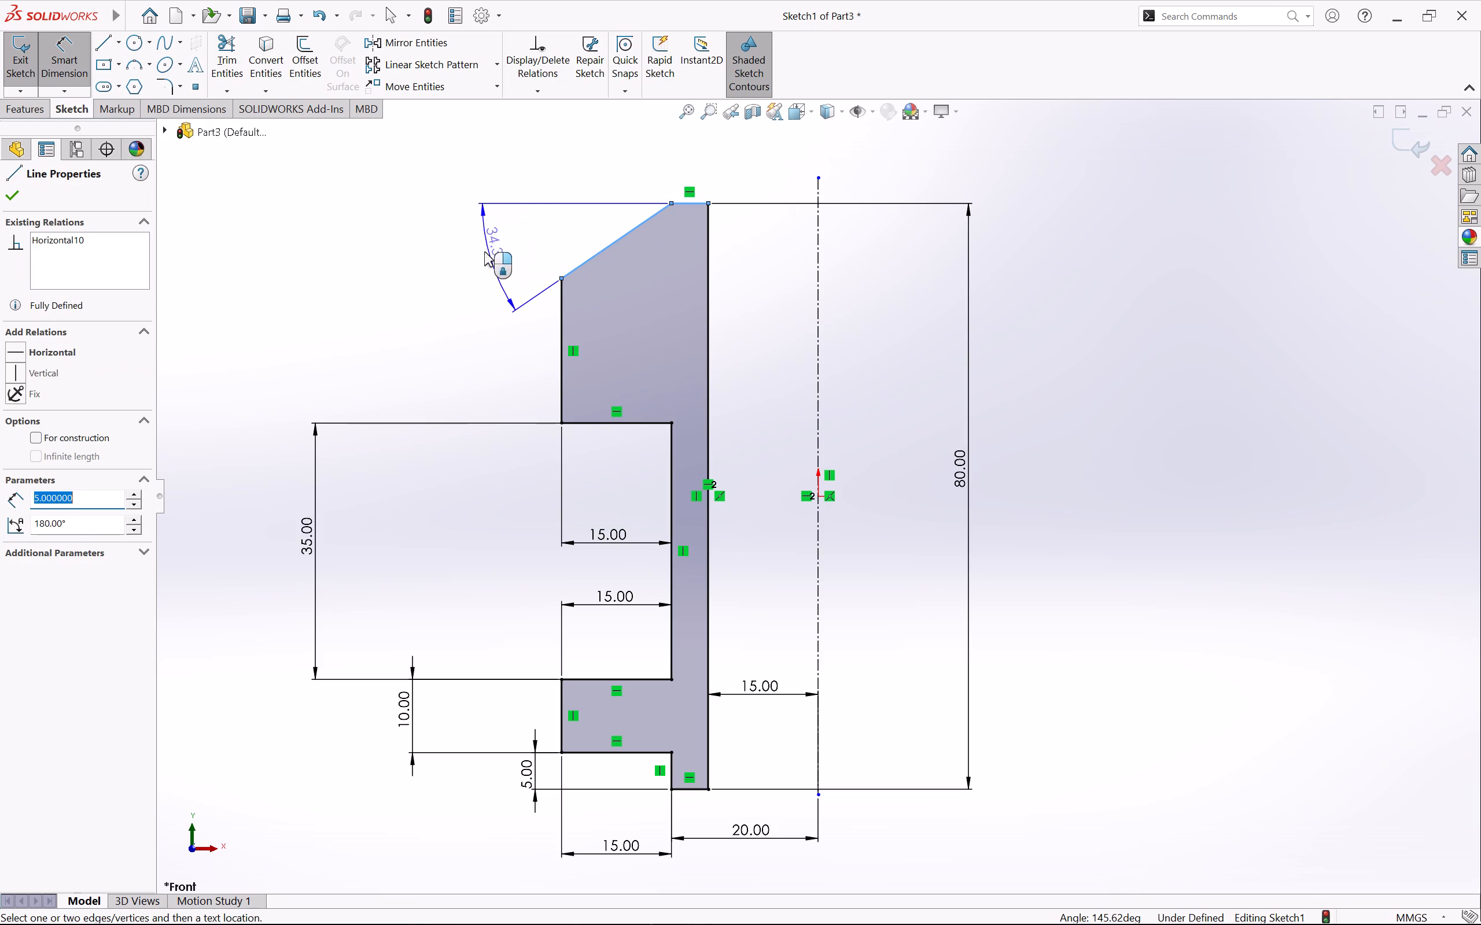
pyautogui.click(441, 282)
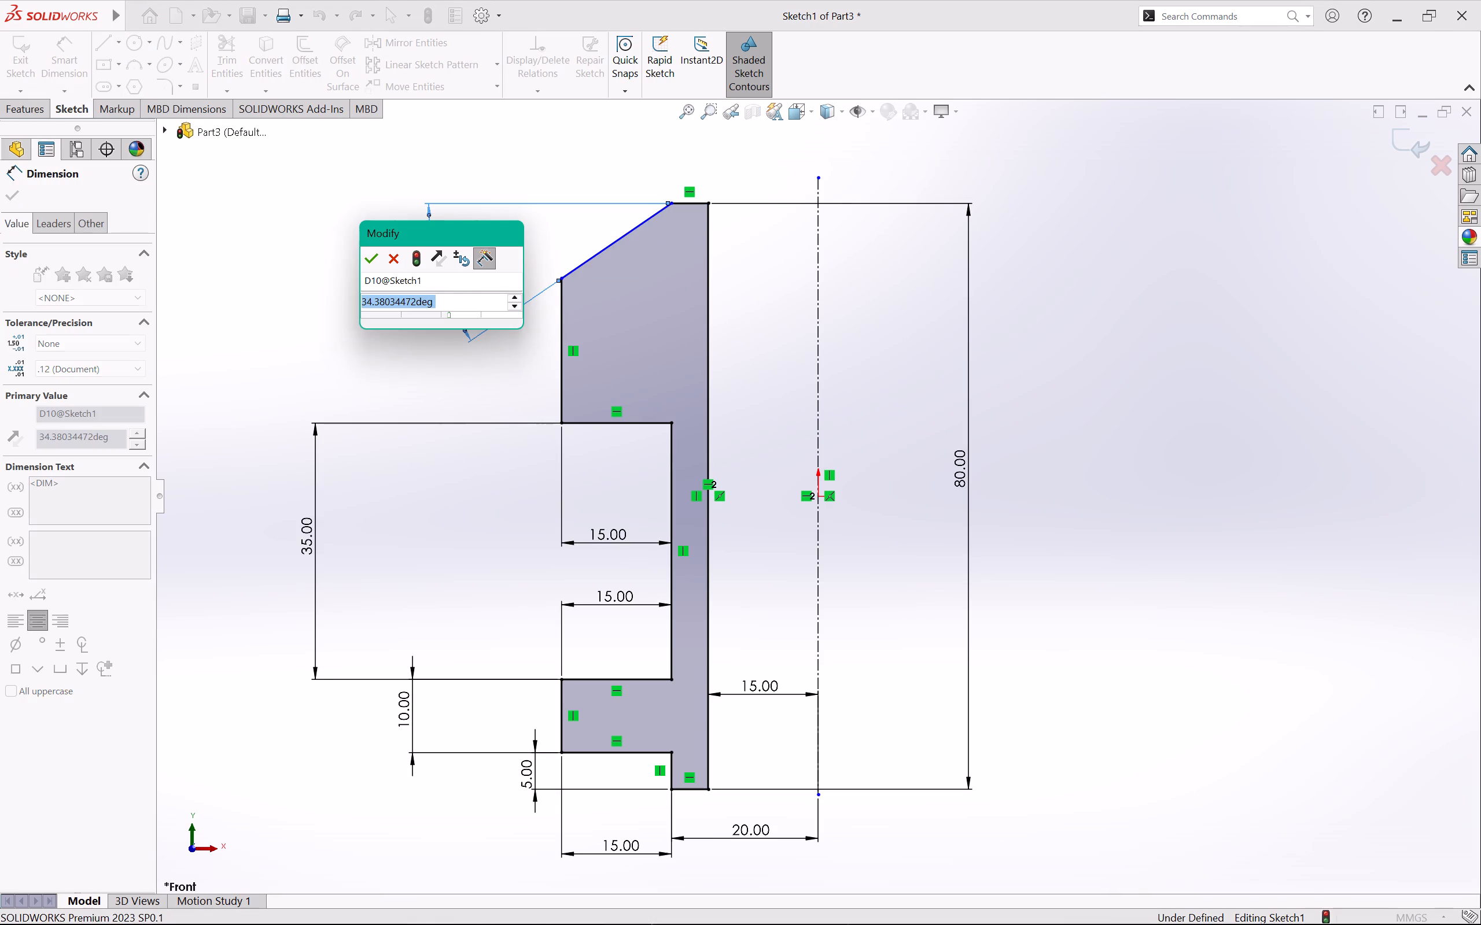
pyautogui.press('BackSpace')
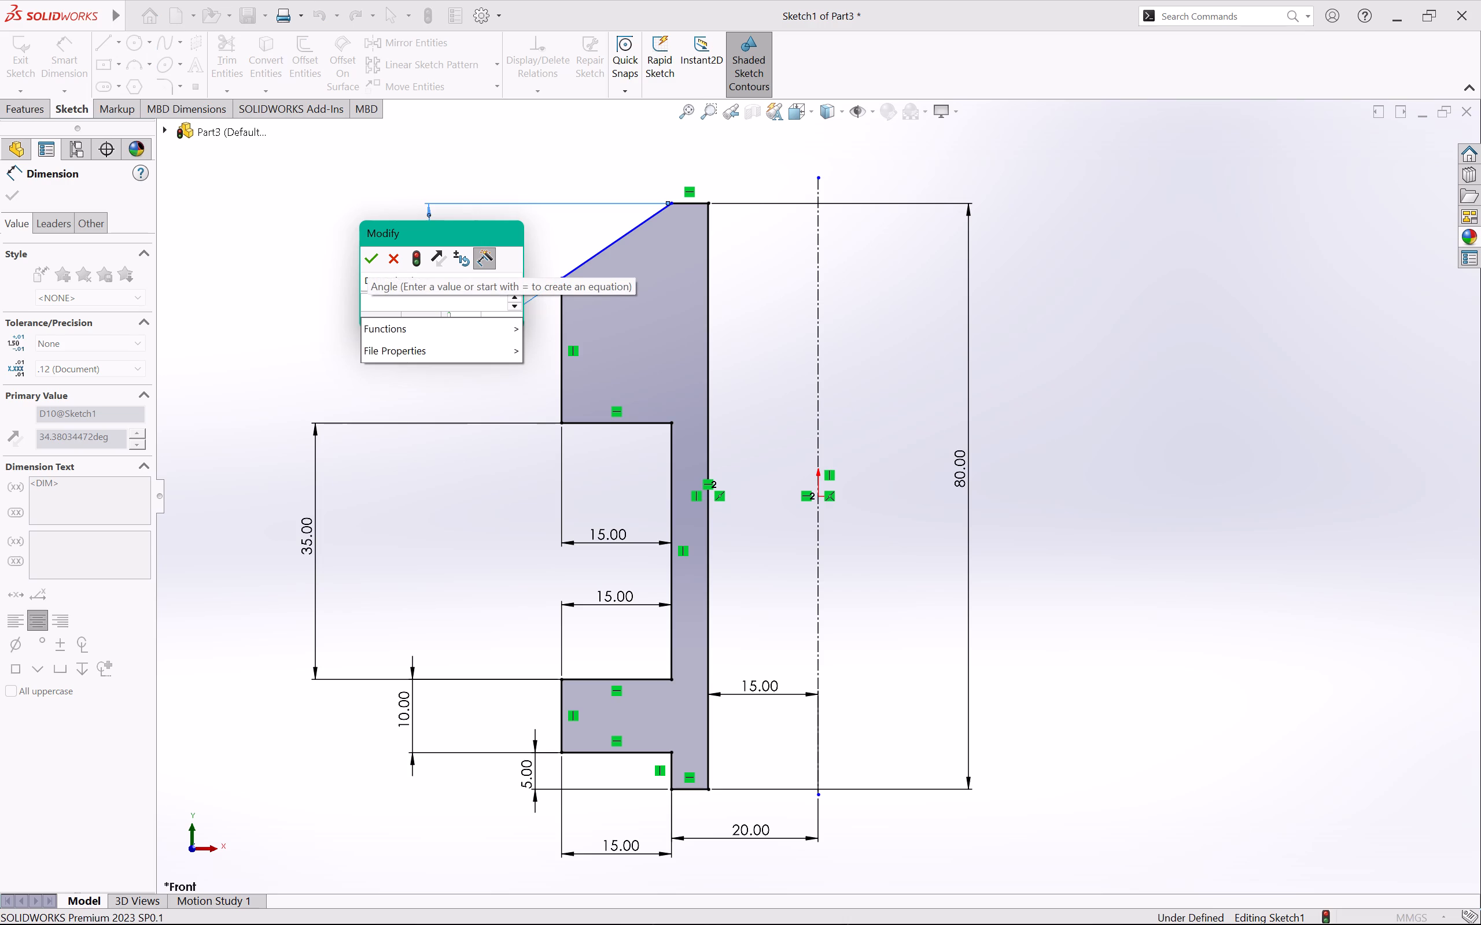
pyautogui.write('45')
pyautogui.press('Return')
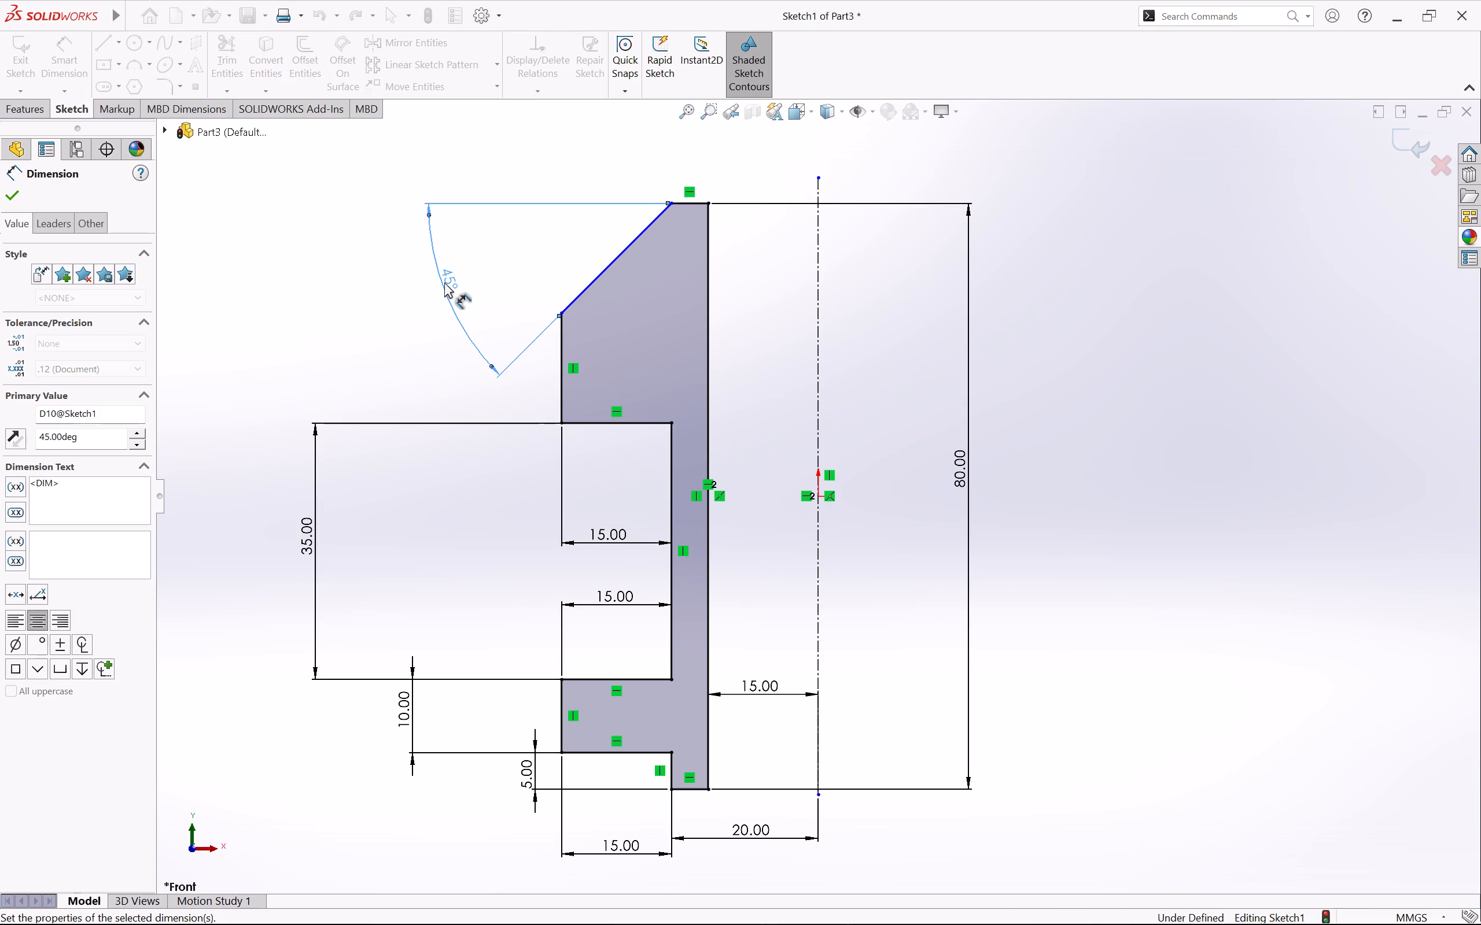
pyautogui.click(371, 287)
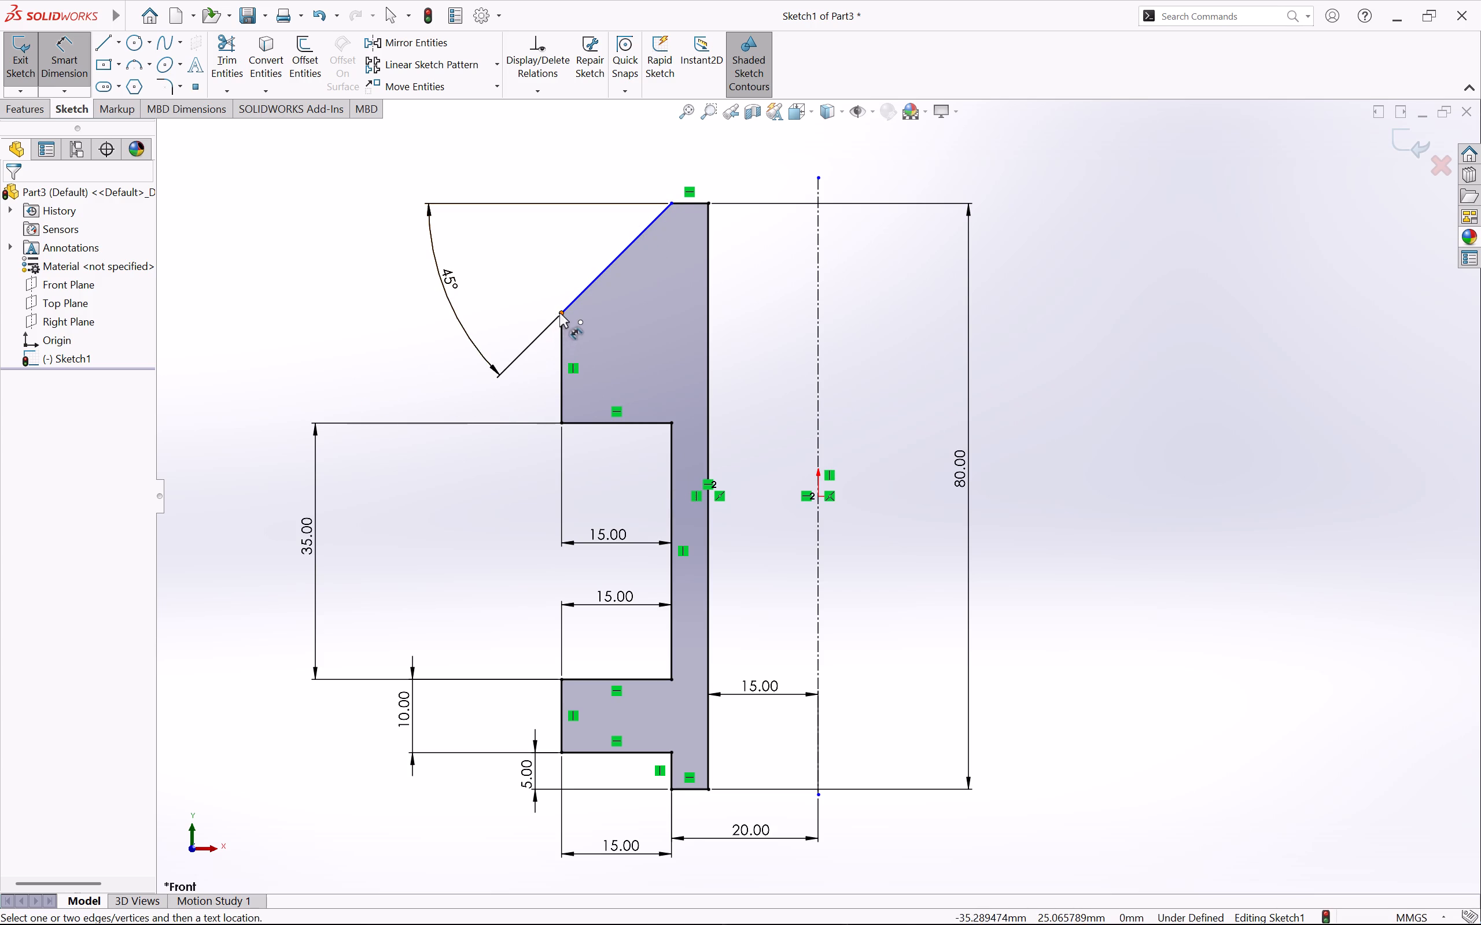
# Dimension the vertical height of the sloped line as 15 mm.
pyautogui.click(600, 271)
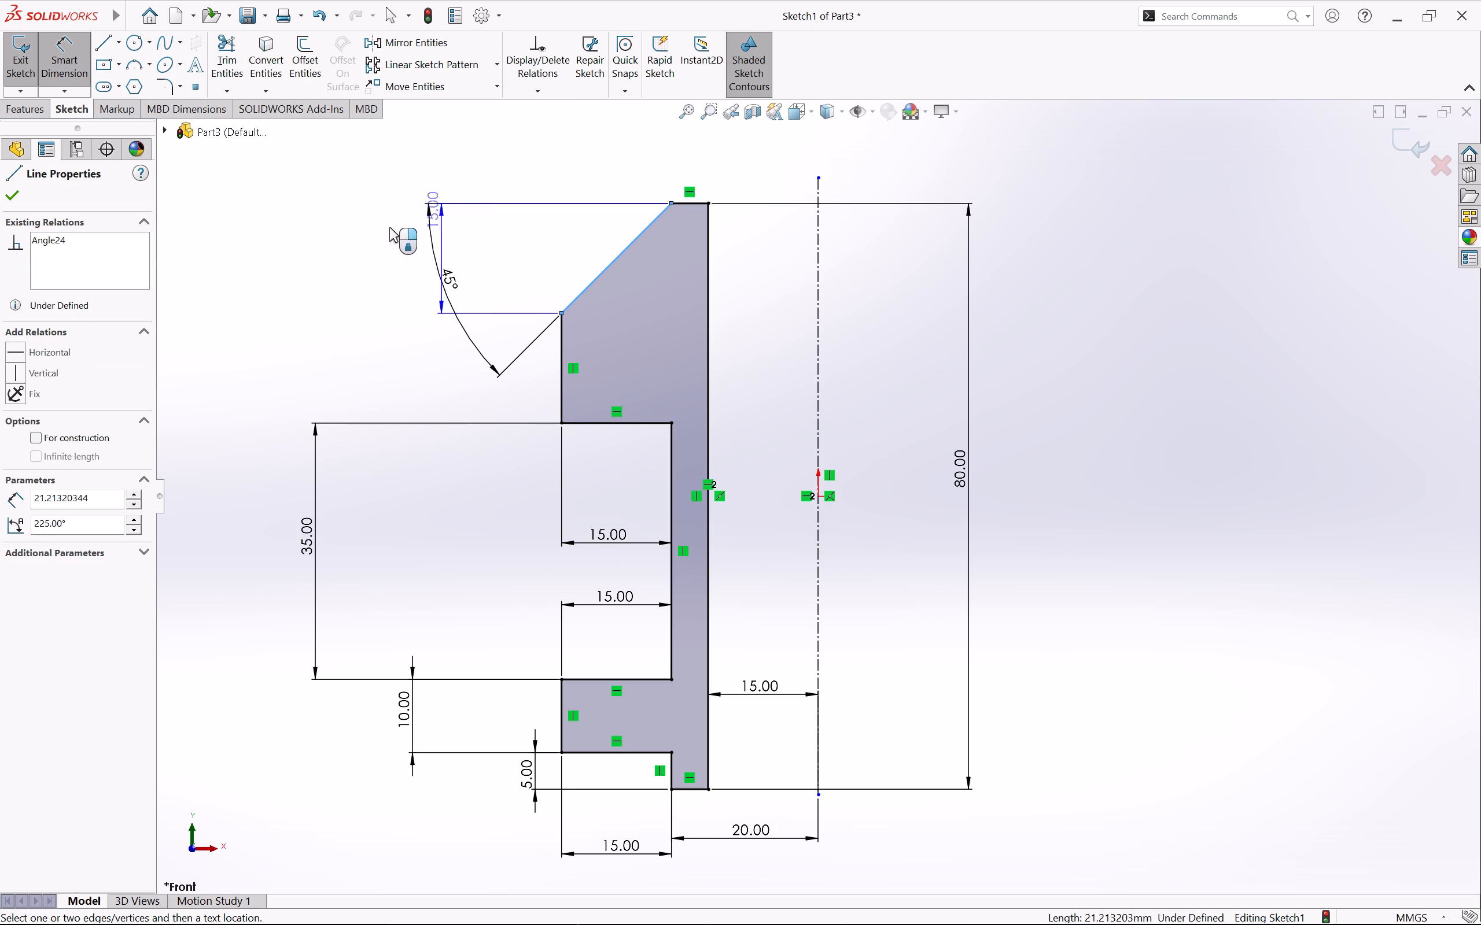
pyautogui.click(355, 259)
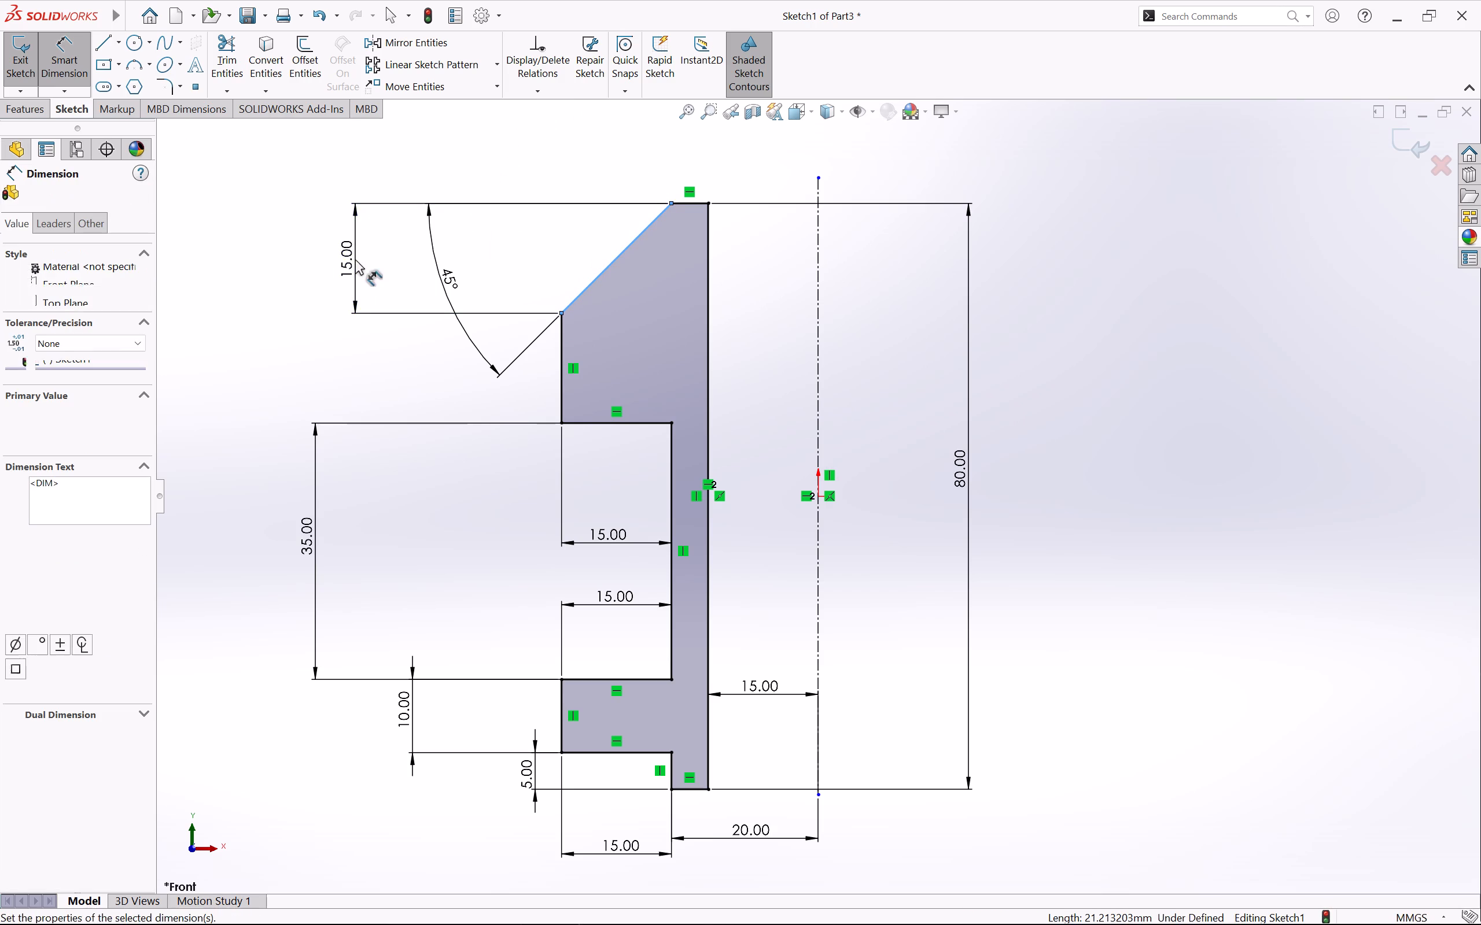
pyautogui.click(279, 236)
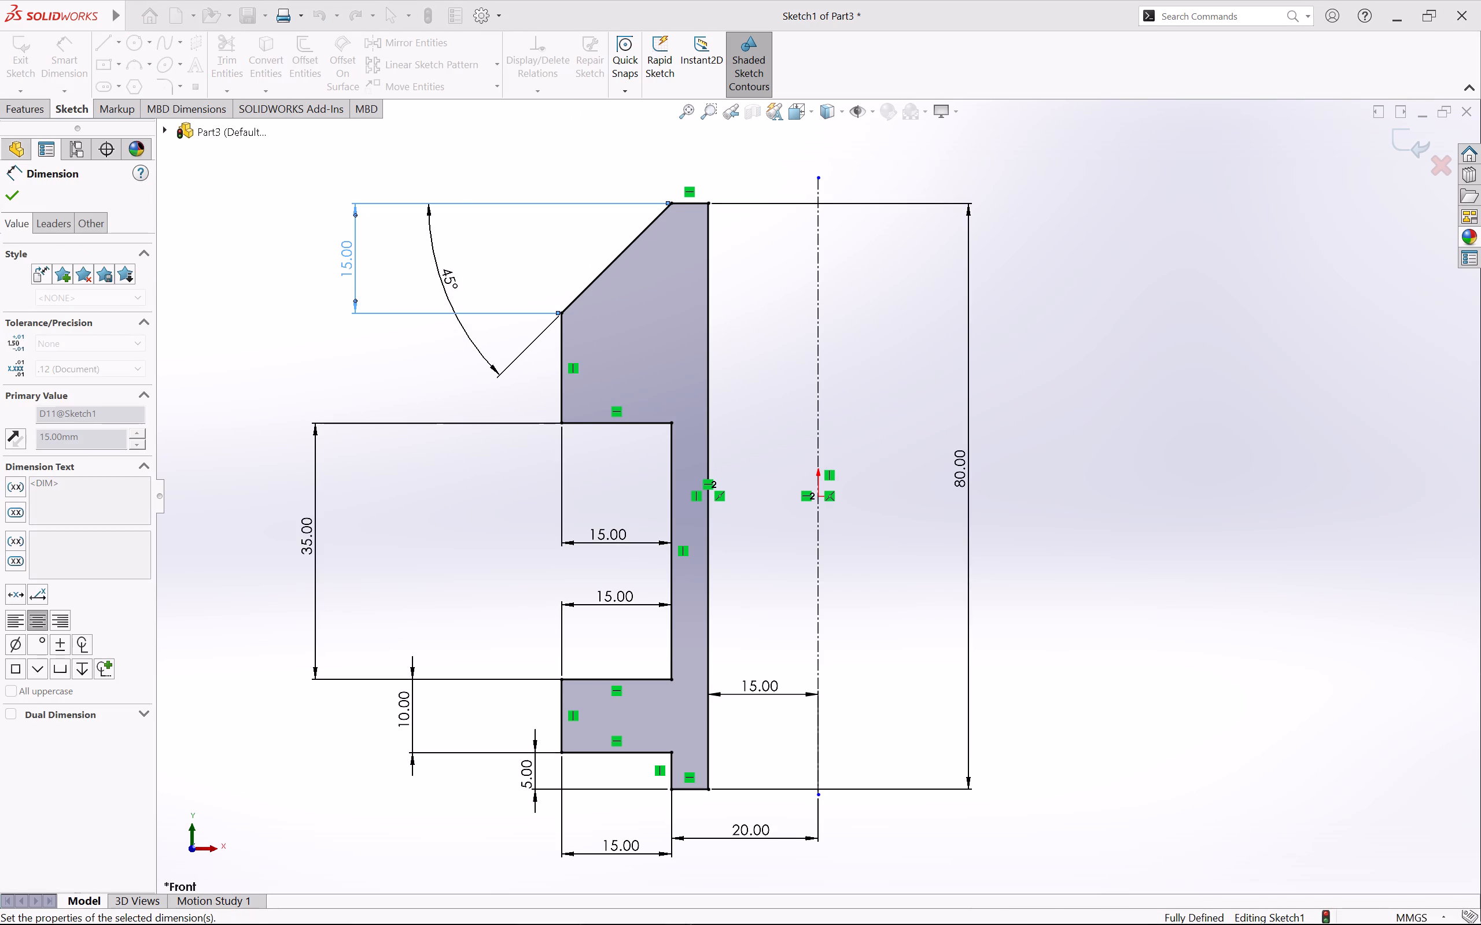
pyautogui.click(276, 332)
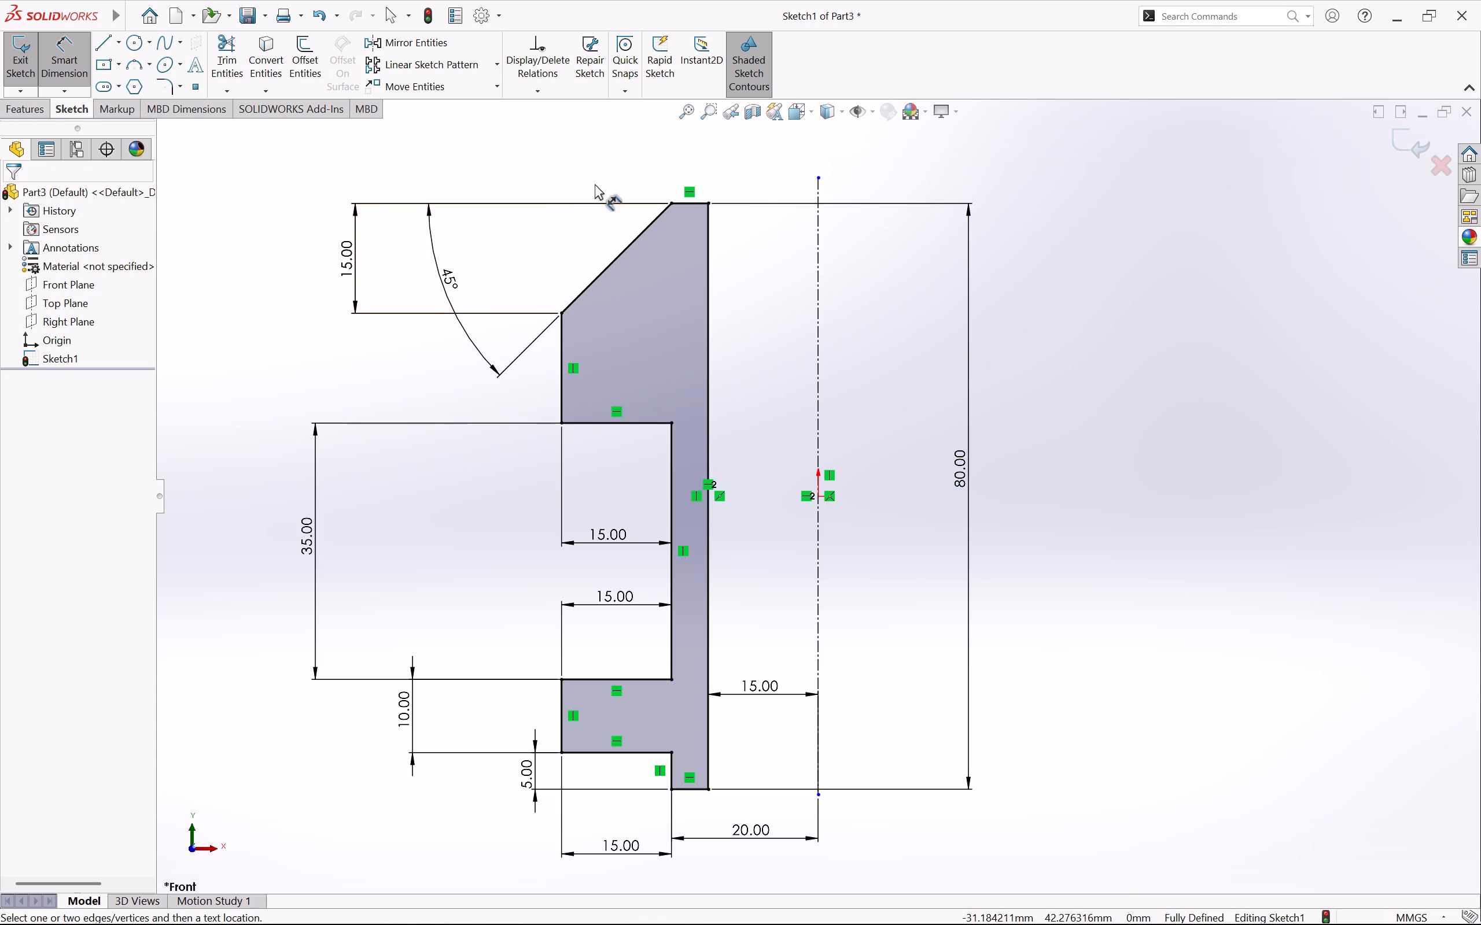
# Finish the profile sketch and revolve it 360 degrees about the vertical centreline as a solid boss.
pyautogui.click(9, 57)
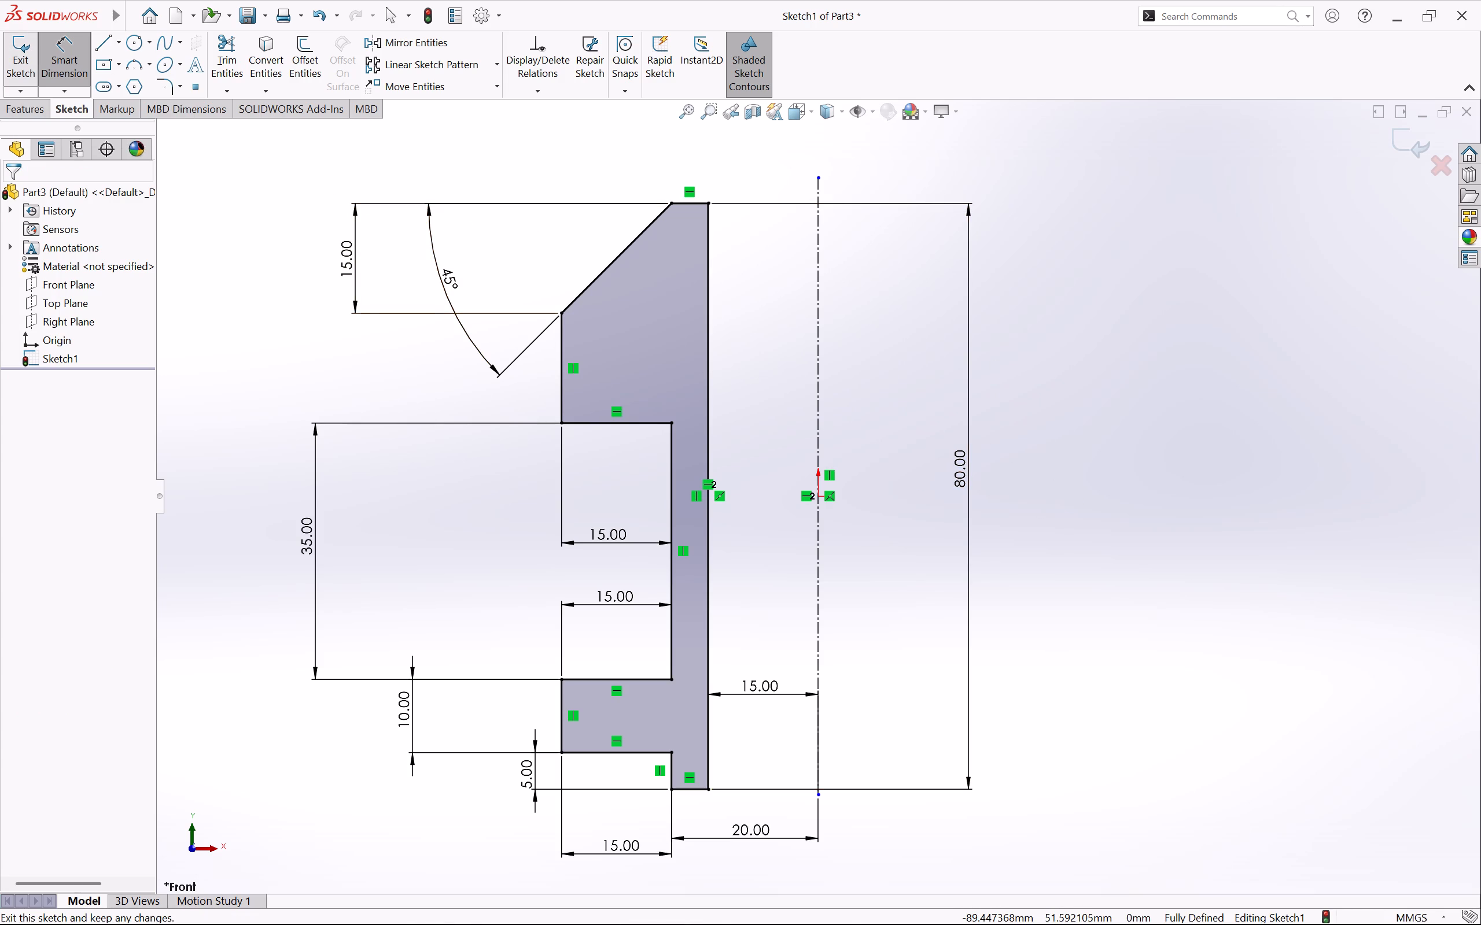
pyautogui.click(31, 104)
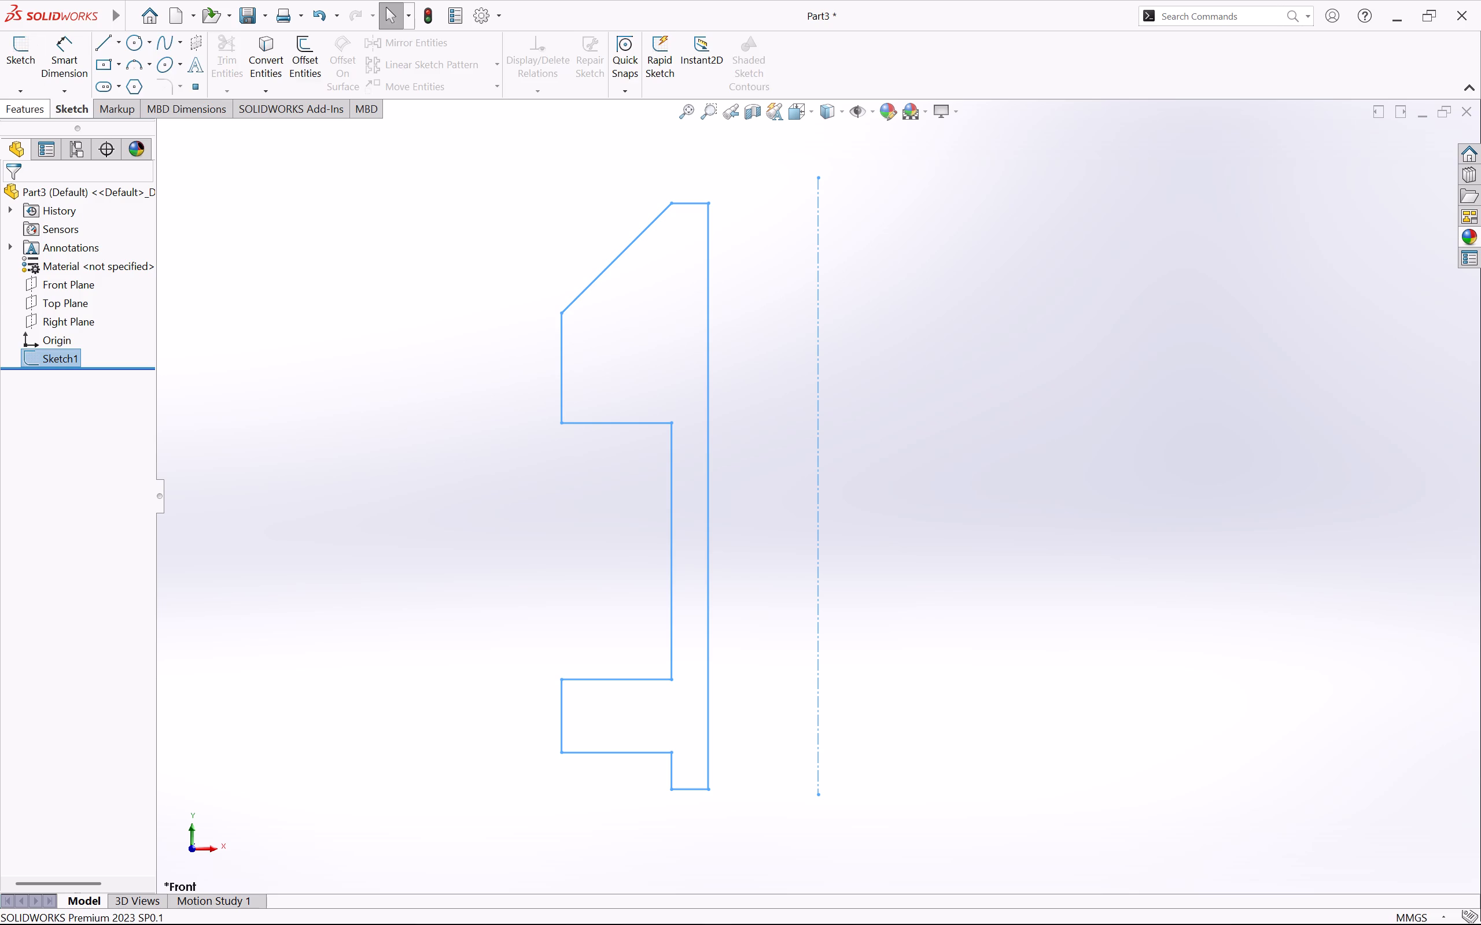
pyautogui.click(65, 54)
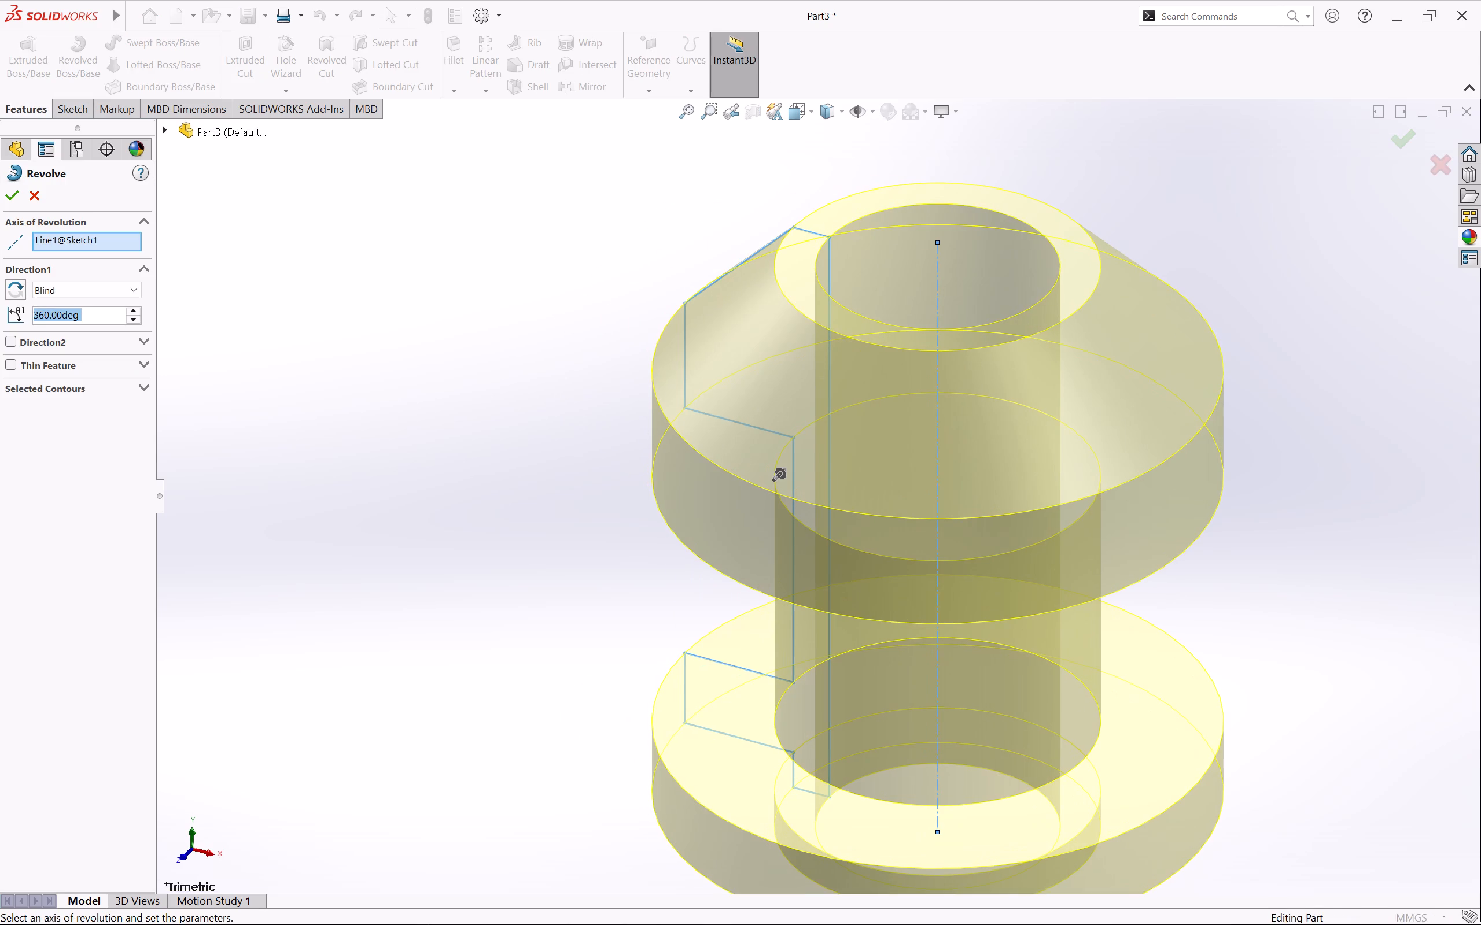
pyautogui.click(9, 201)
# Start a new sketch on the underside face of the lower flange.
pyautogui.scroll(2, 1117, 650)
pyautogui.moveTo(1094, 717); pyautogui.dragTo(1129, 629, button='middle')
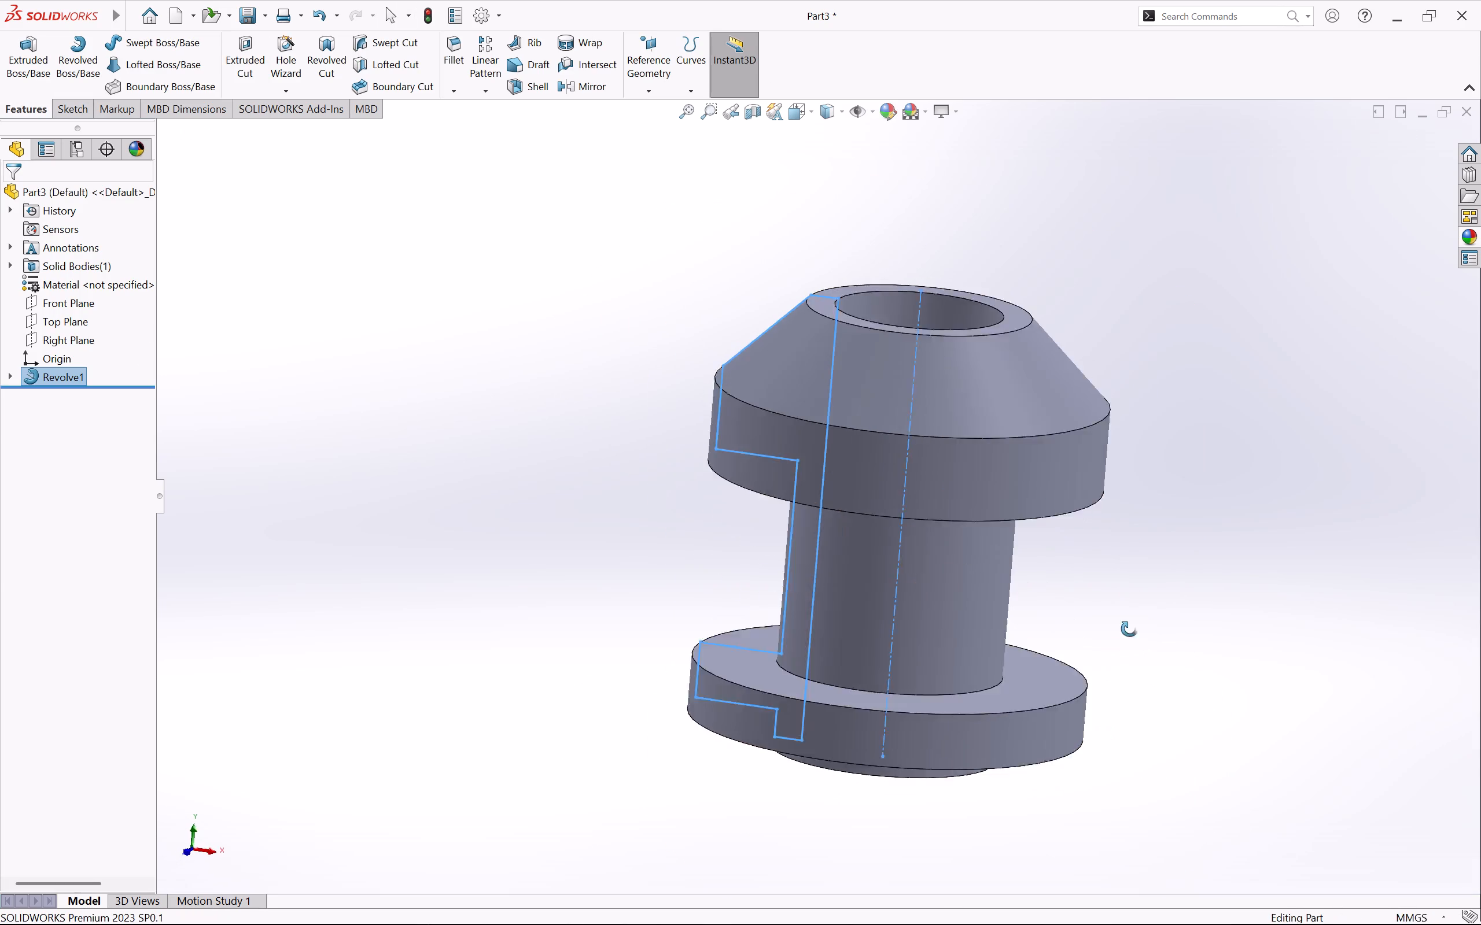
pyautogui.moveTo(1129, 629); pyautogui.dragTo(1125, 615, button='middle')
pyautogui.click(1141, 627)
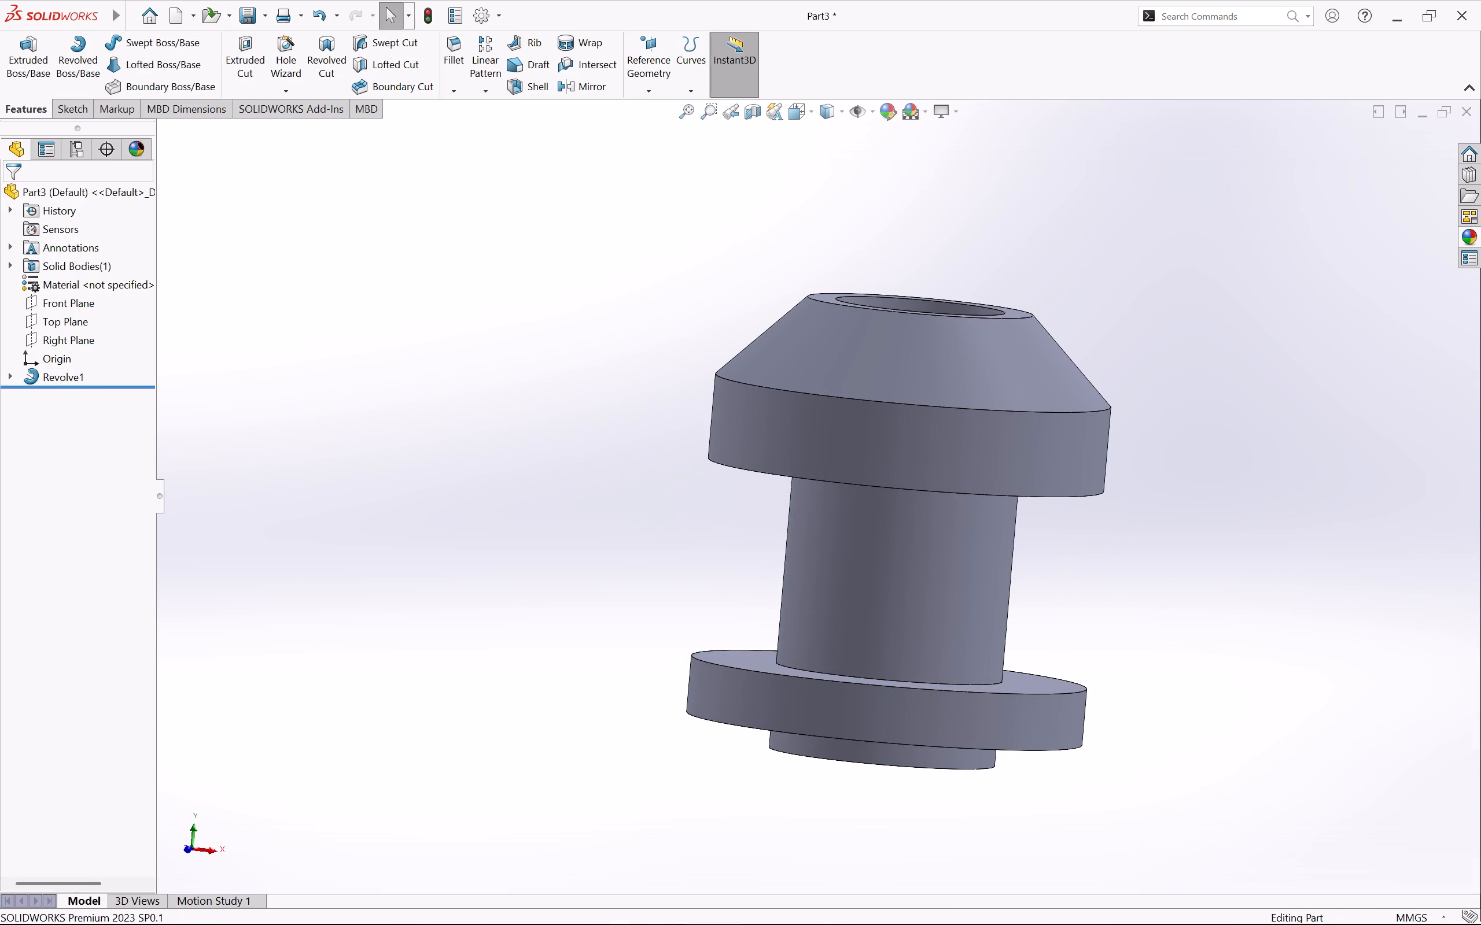
pyautogui.moveTo(1192, 630); pyautogui.dragTo(1191, 684, button='middle')
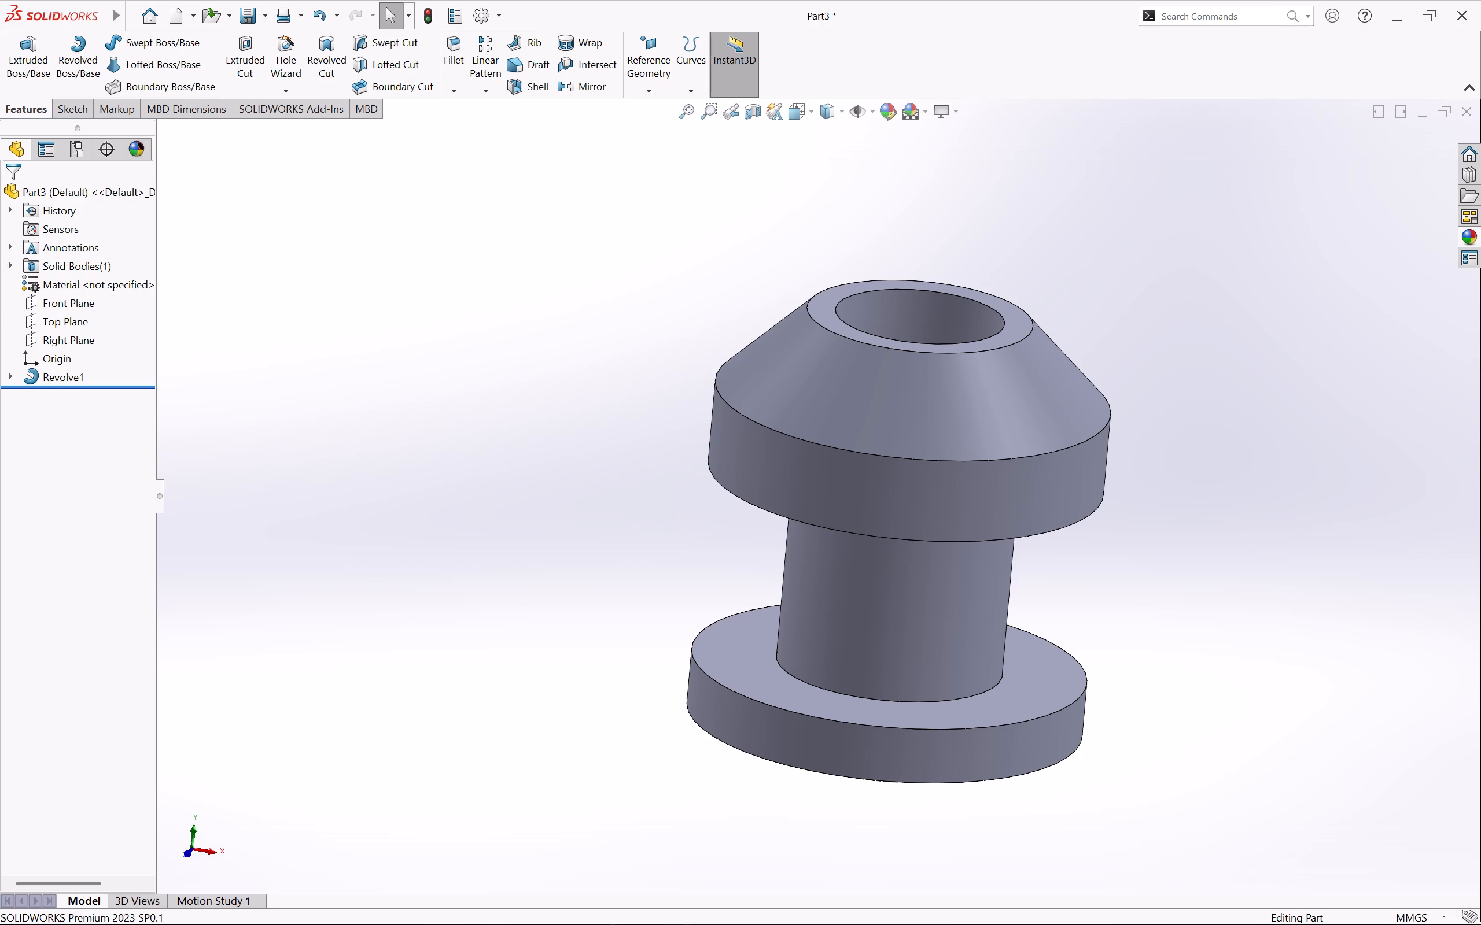
pyautogui.moveTo(1176, 715); pyautogui.dragTo(1129, 295, button='middle')
pyautogui.rightClick(1041, 488)
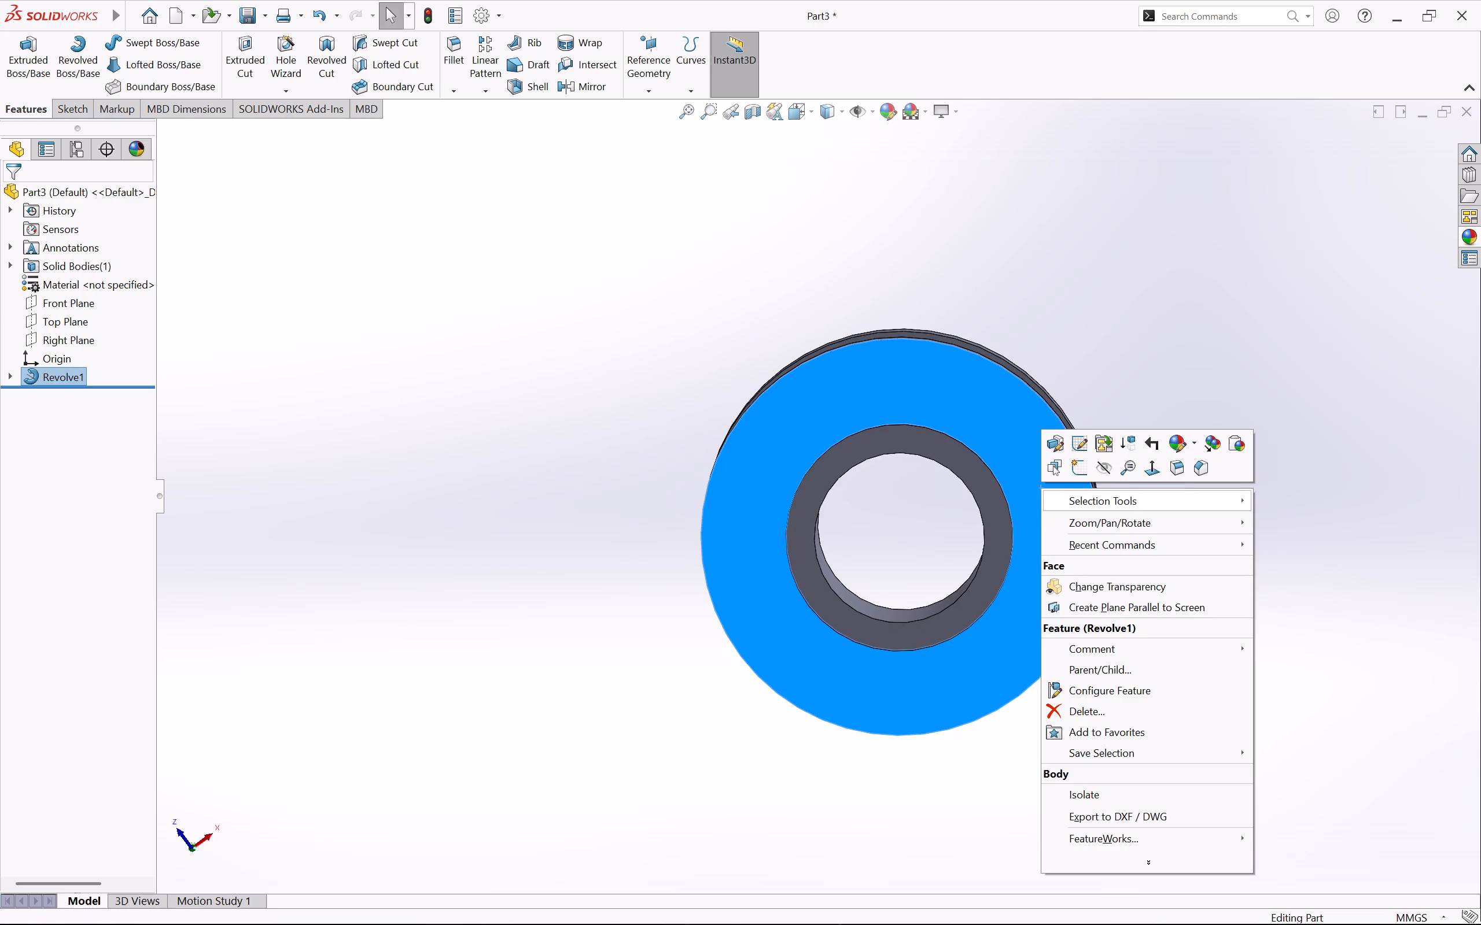
pyautogui.click(1071, 471)
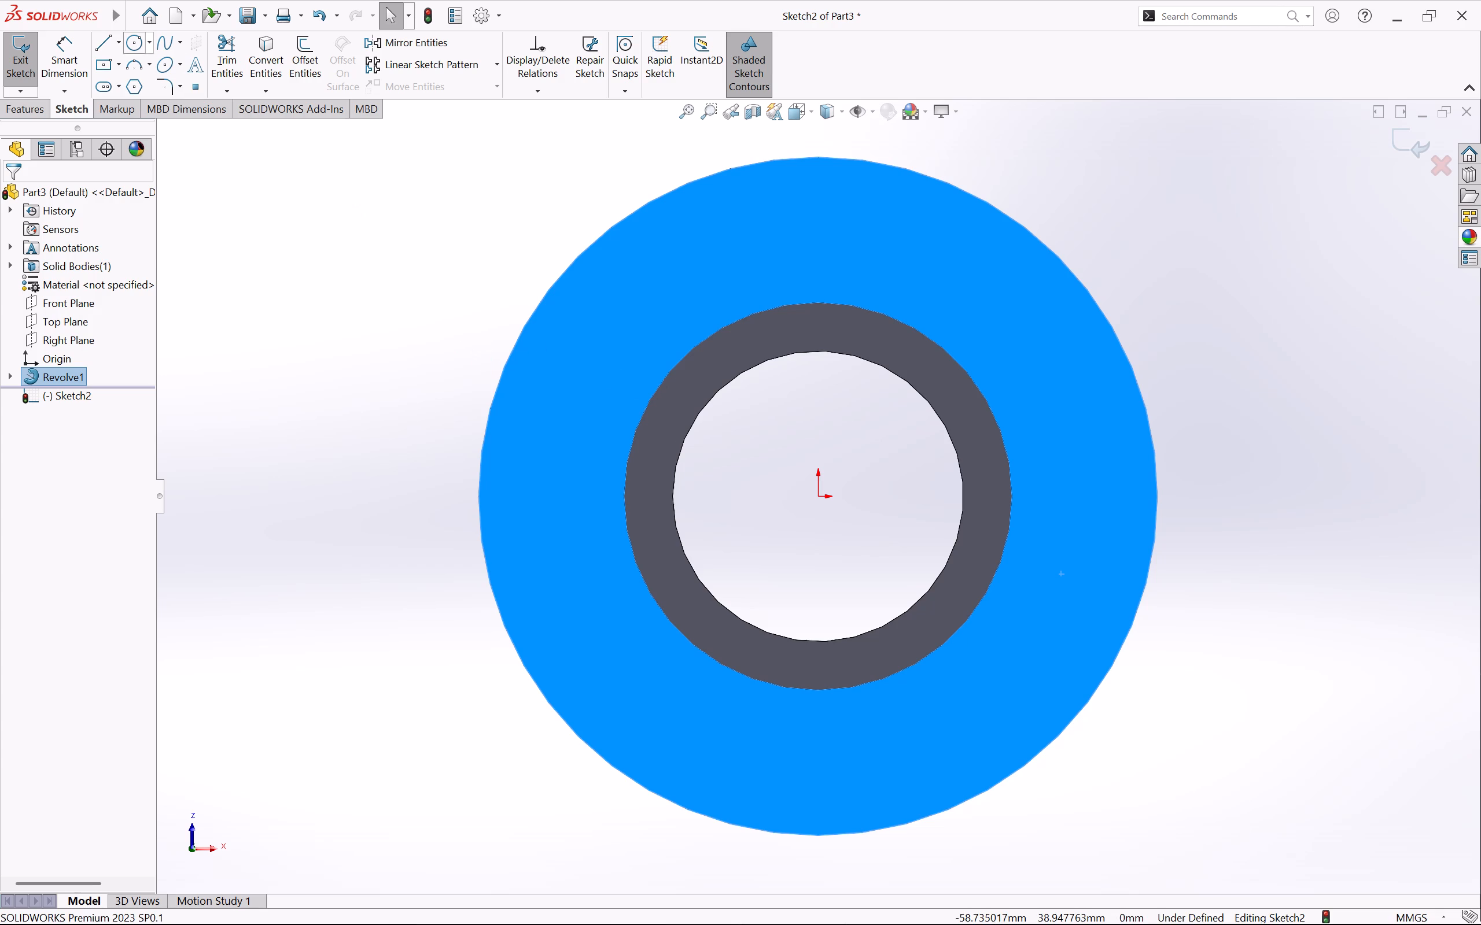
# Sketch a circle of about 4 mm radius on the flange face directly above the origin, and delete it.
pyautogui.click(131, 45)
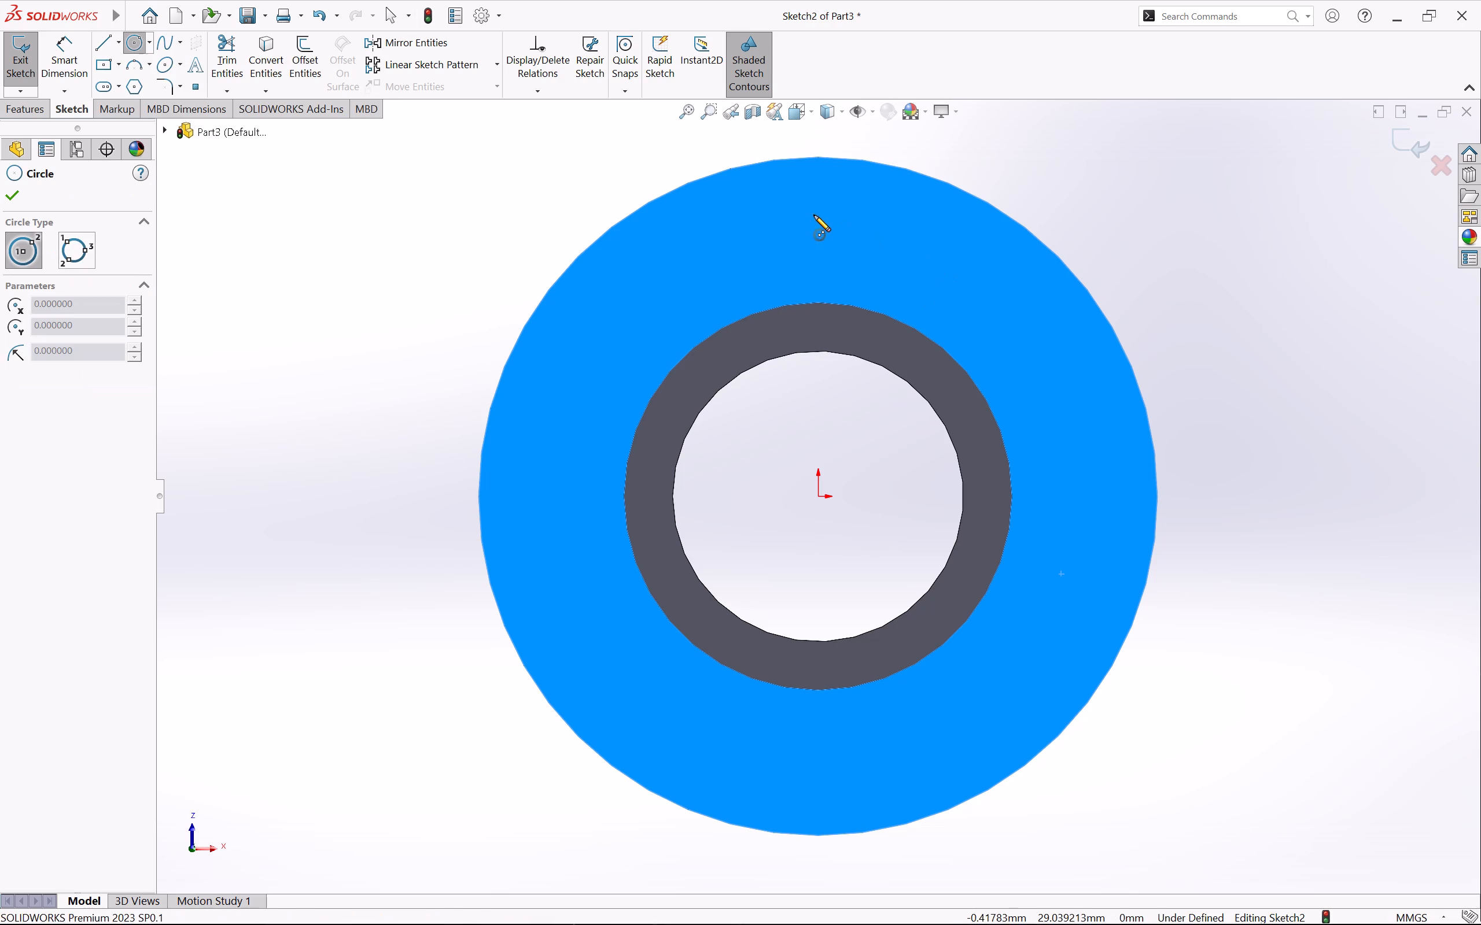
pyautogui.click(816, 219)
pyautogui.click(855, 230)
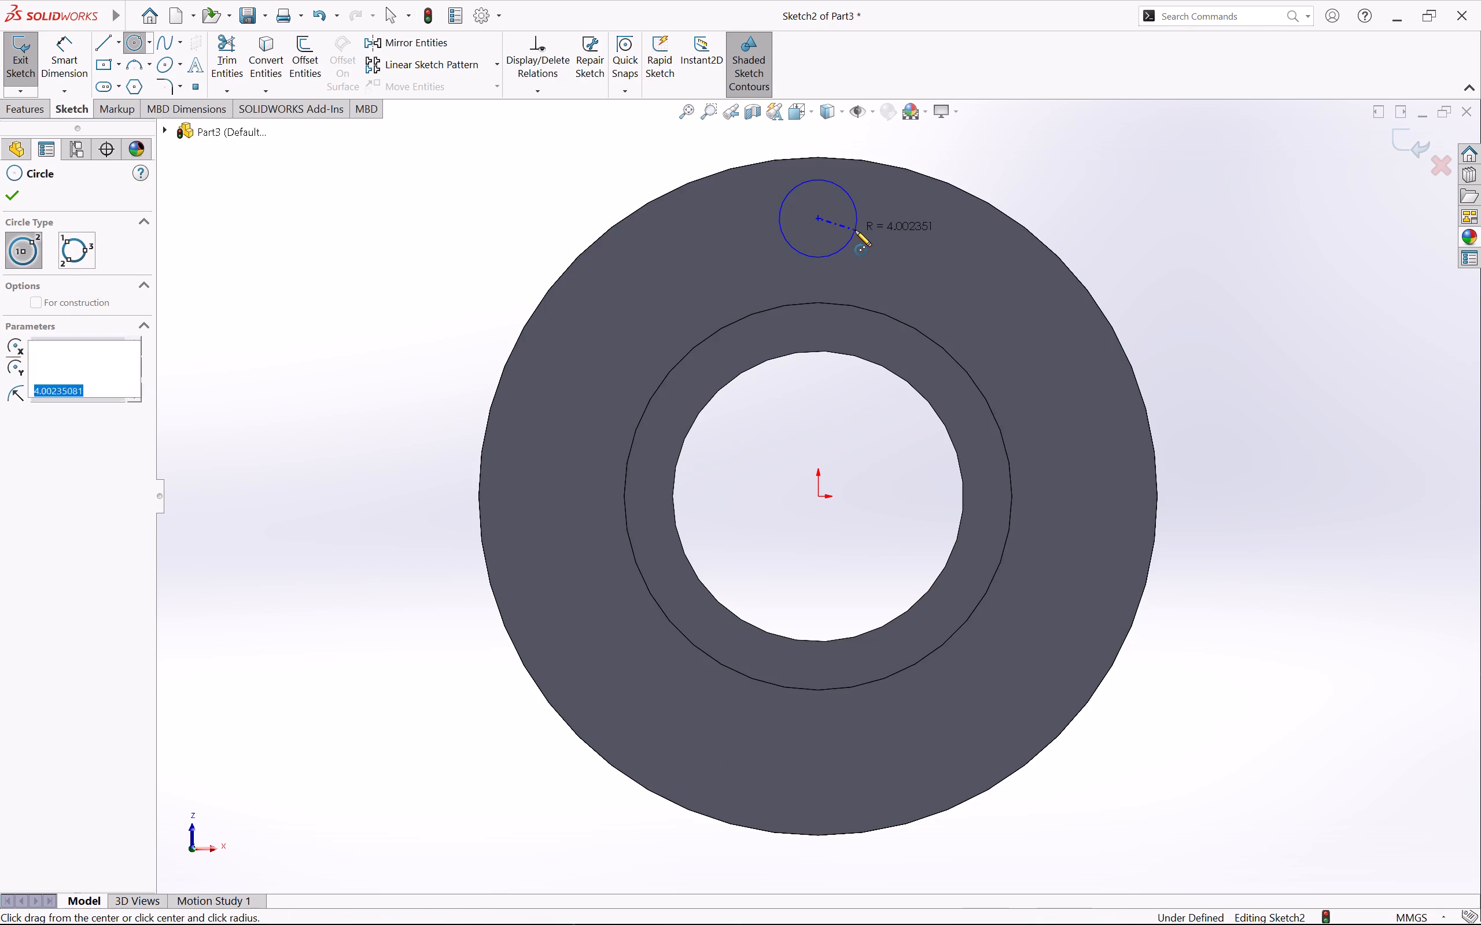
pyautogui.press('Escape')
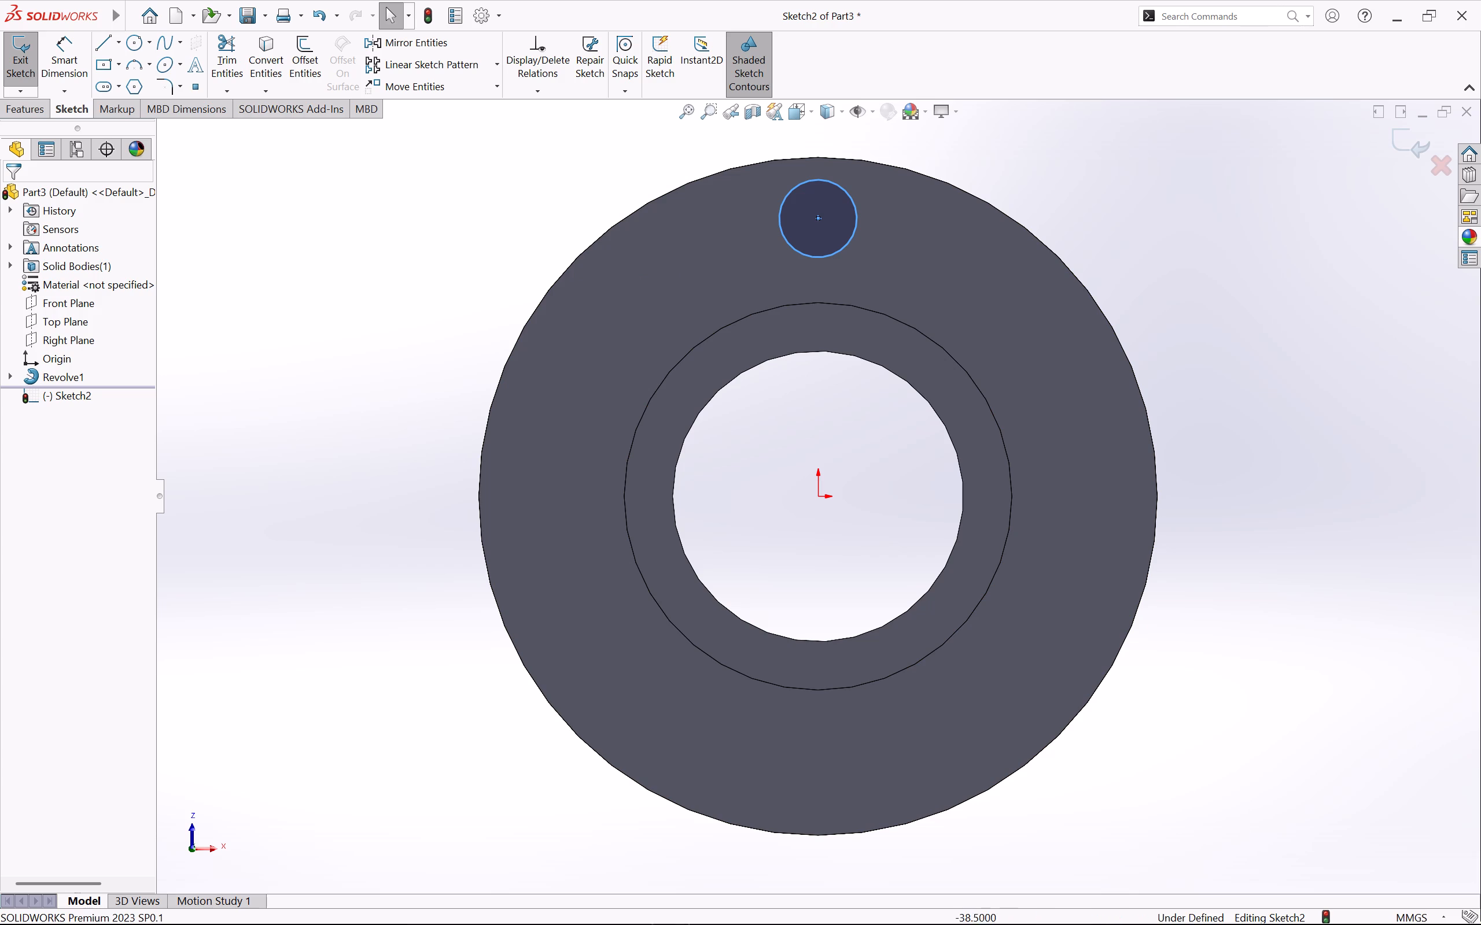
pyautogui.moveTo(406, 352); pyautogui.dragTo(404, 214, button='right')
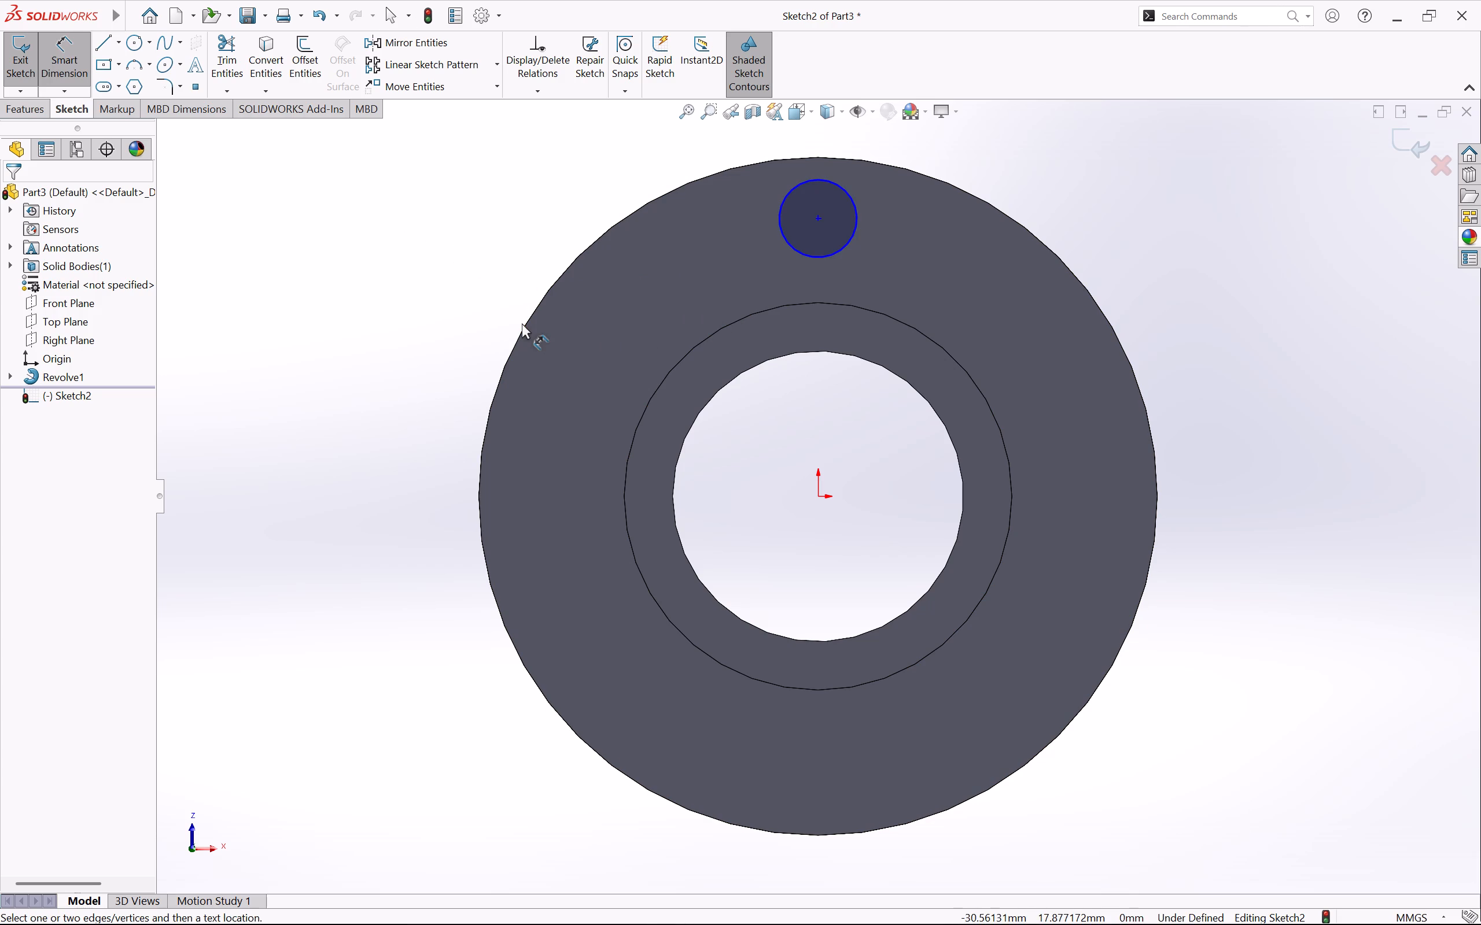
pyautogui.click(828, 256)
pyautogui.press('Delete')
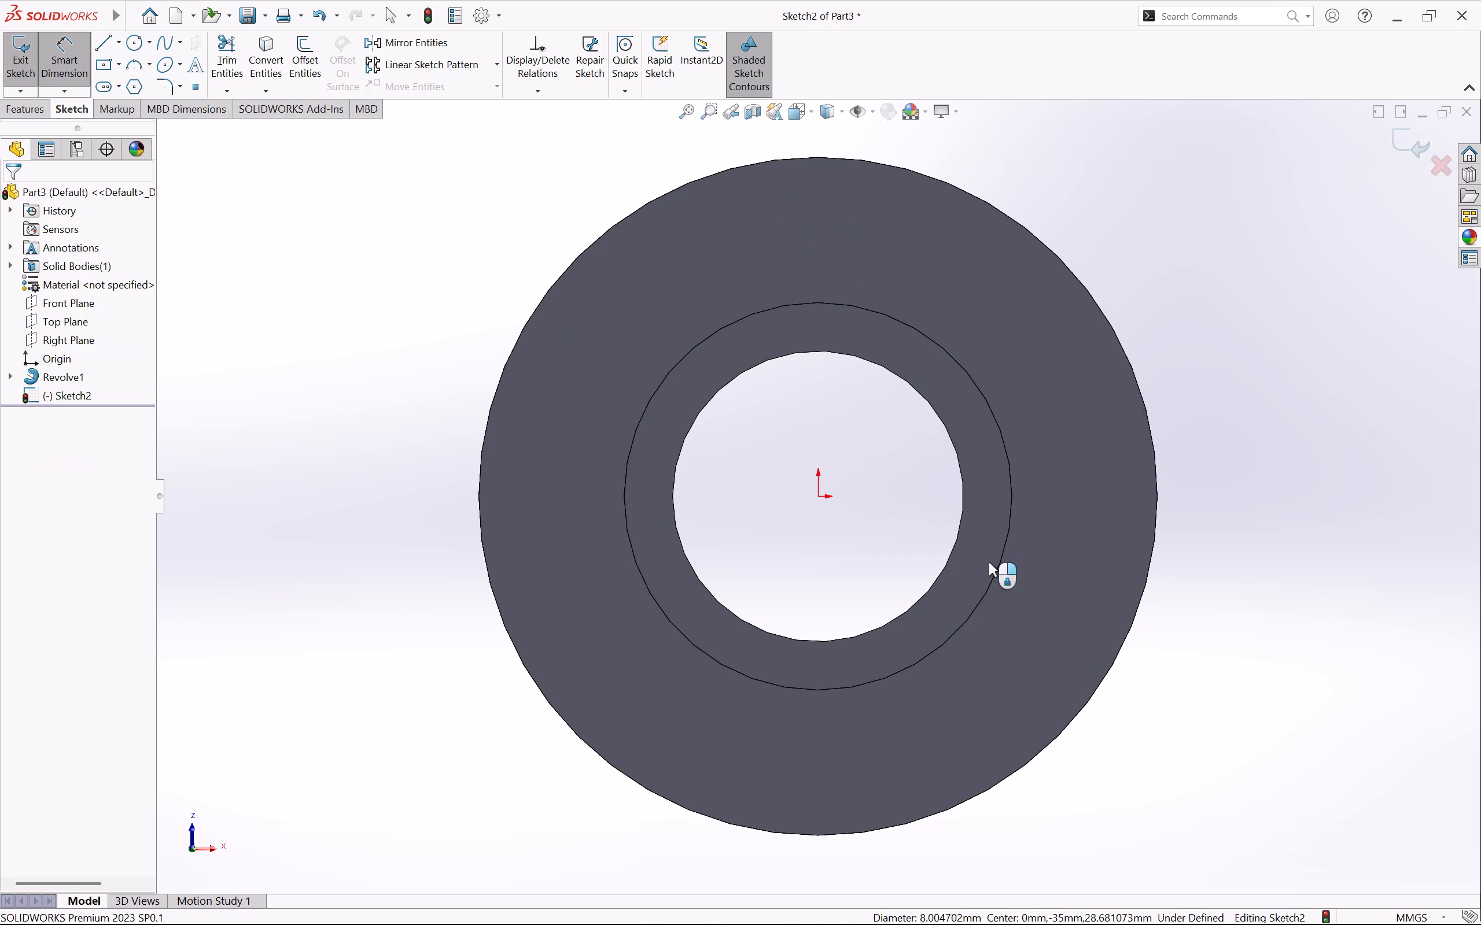
# Sketch a circle of about 3.4 mm radius on the flange face, level with the origin and about 26.7 mm to its right.
pyautogui.click(135, 49)
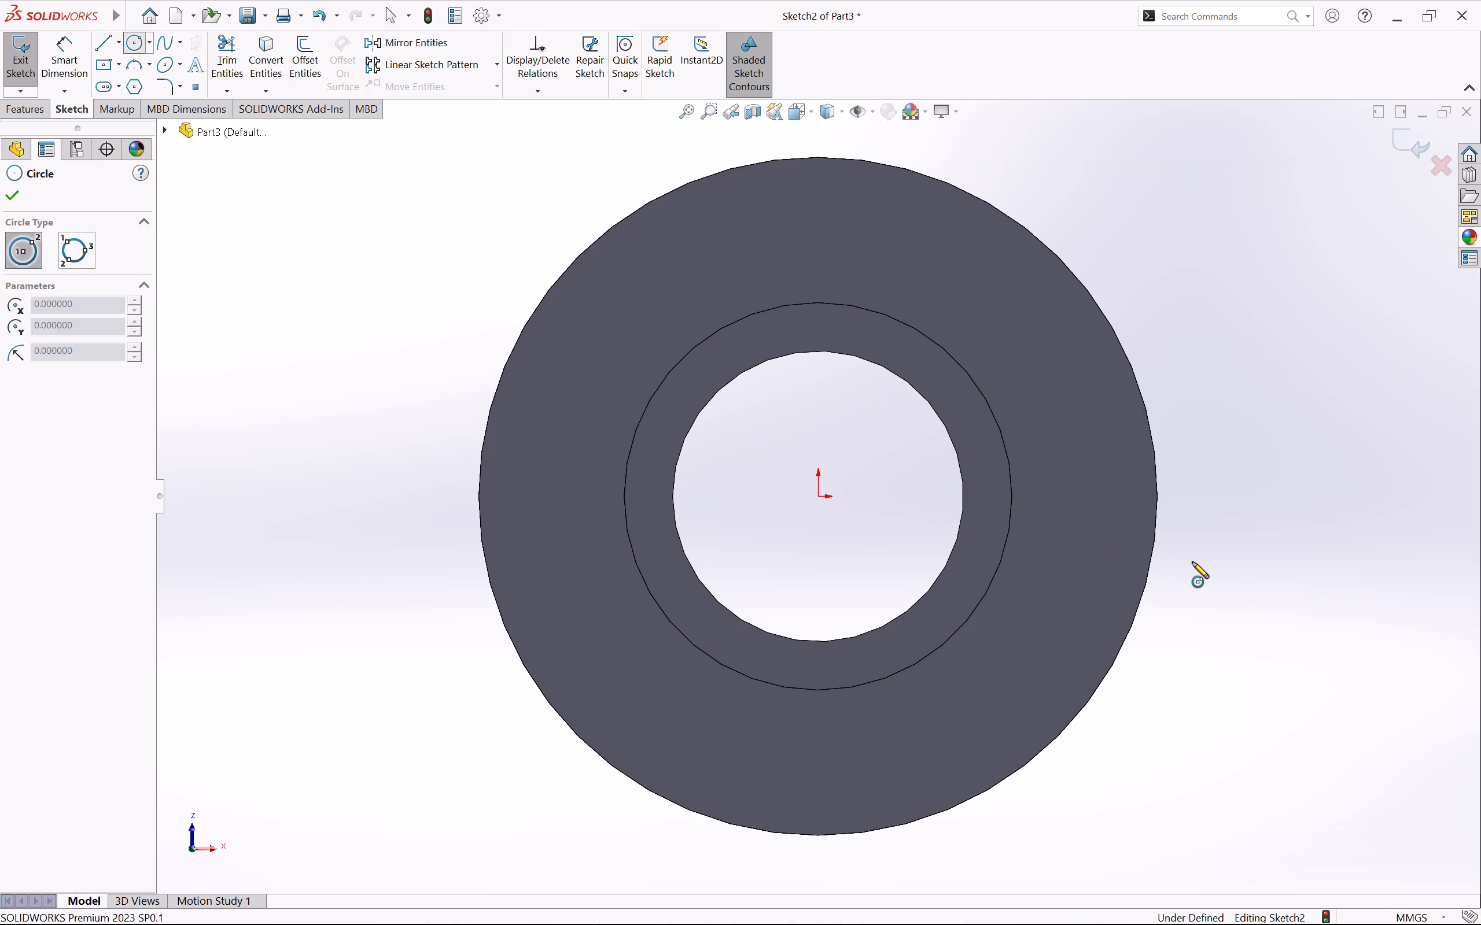
pyautogui.click(1077, 498)
pyautogui.click(1106, 513)
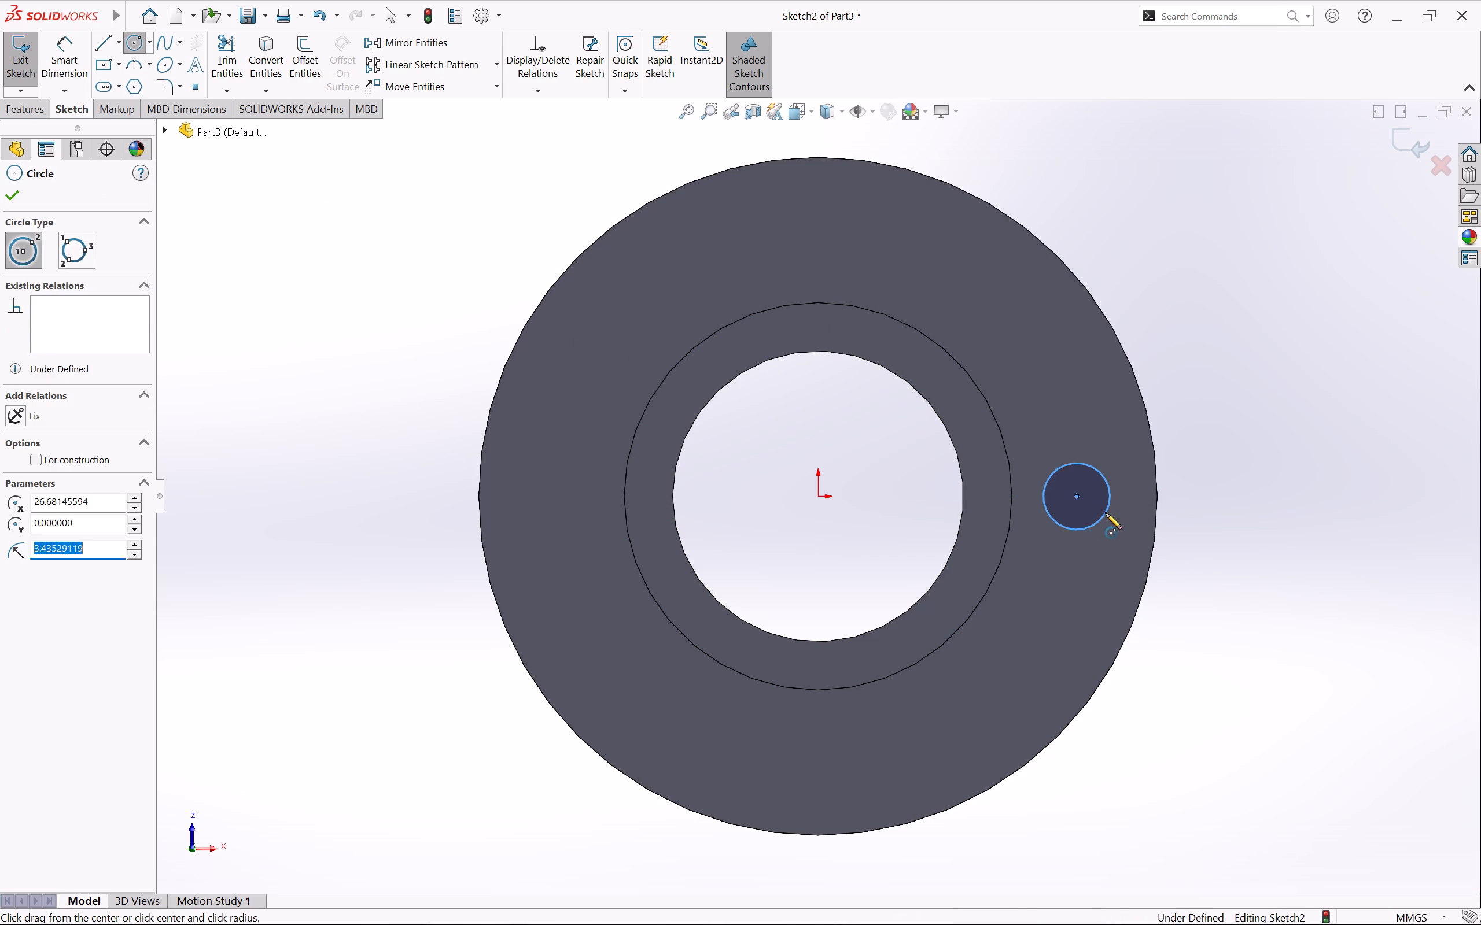
pyautogui.press('Escape')
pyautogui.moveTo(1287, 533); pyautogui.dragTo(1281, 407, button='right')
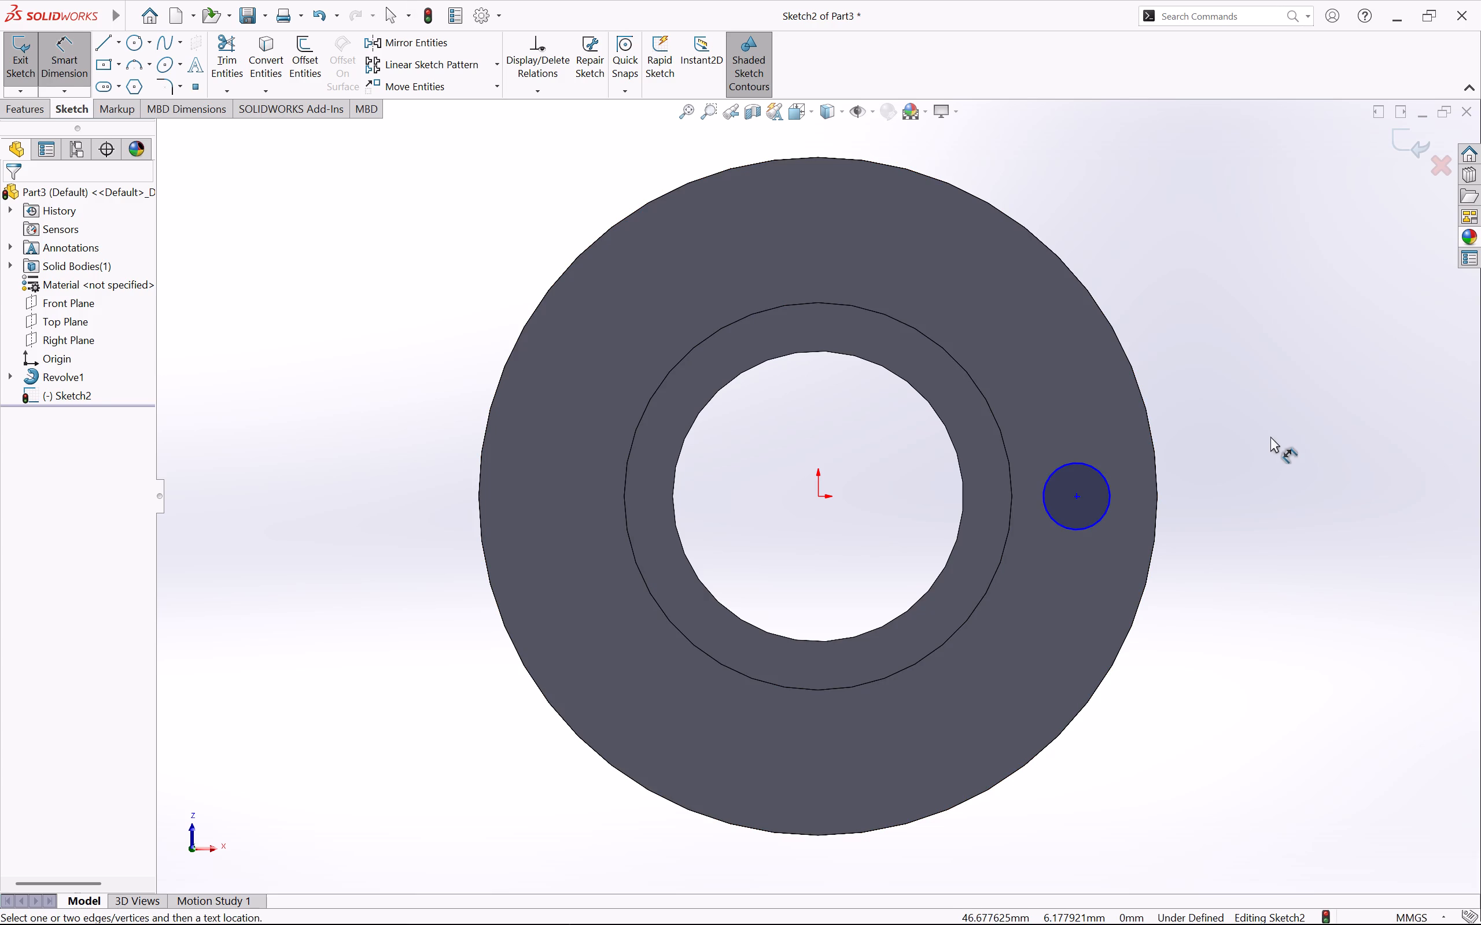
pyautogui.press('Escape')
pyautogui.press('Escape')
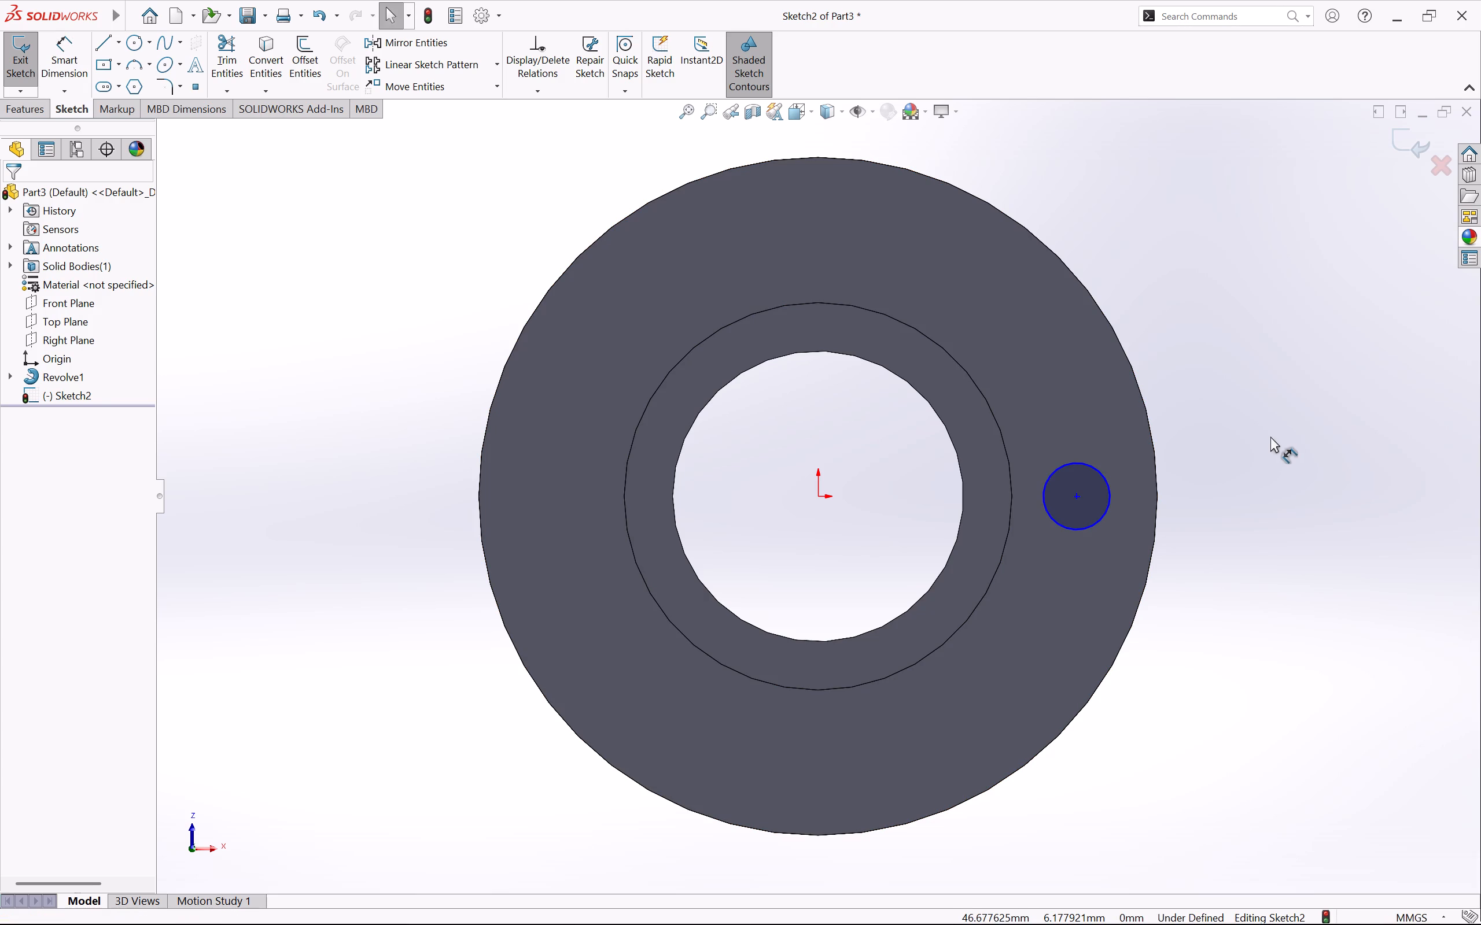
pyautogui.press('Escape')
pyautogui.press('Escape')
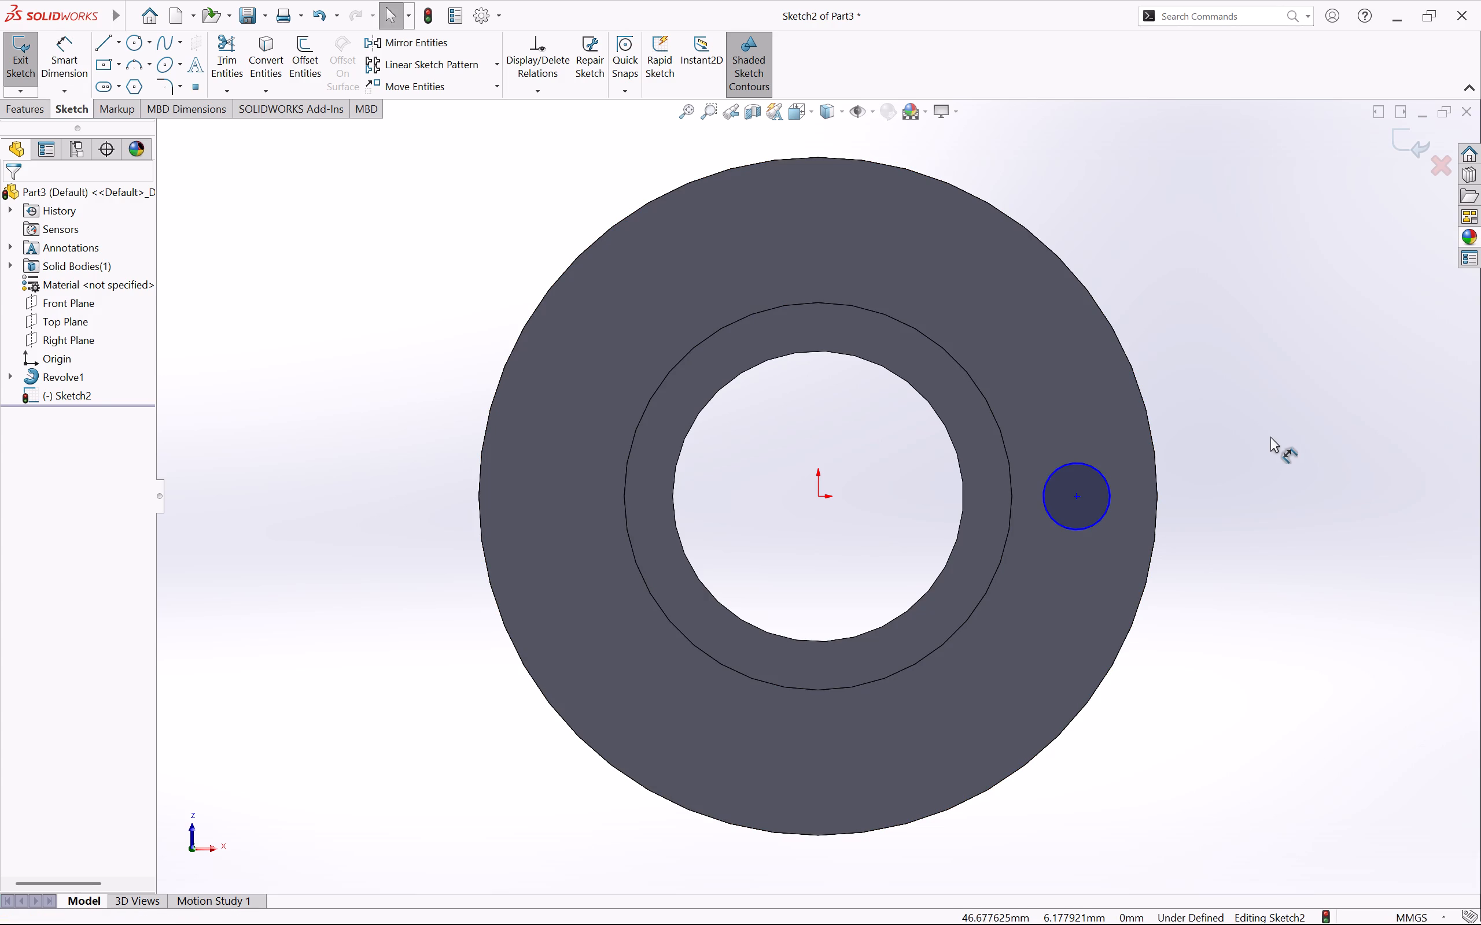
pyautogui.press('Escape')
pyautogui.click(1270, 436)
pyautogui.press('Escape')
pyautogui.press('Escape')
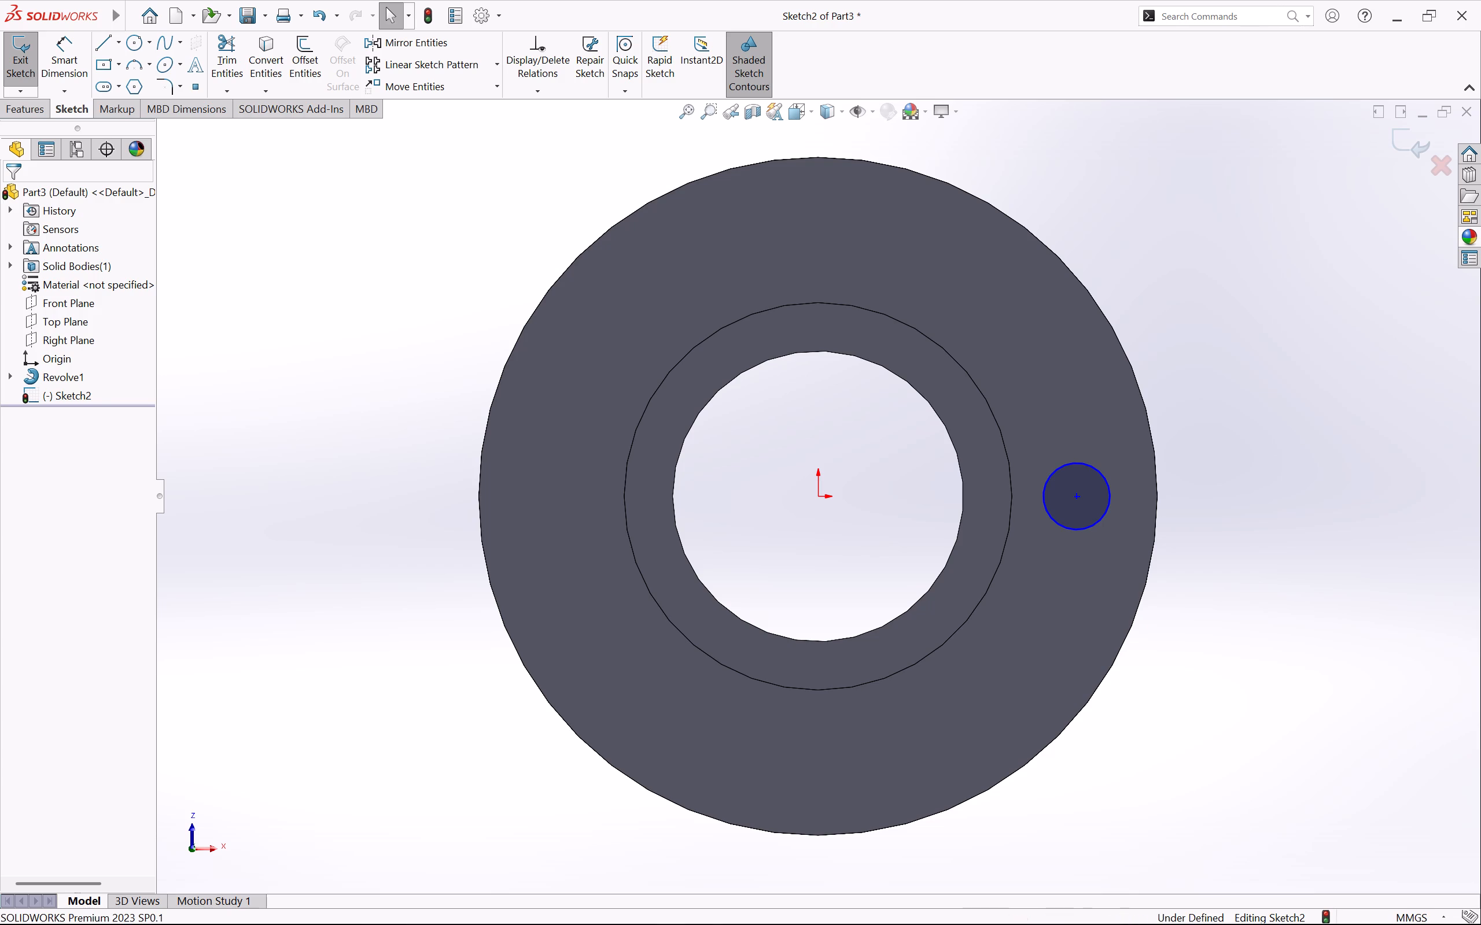
# Add a Horizontal relation between the small circle's centre and the origin.
pyautogui.click(1077, 495)
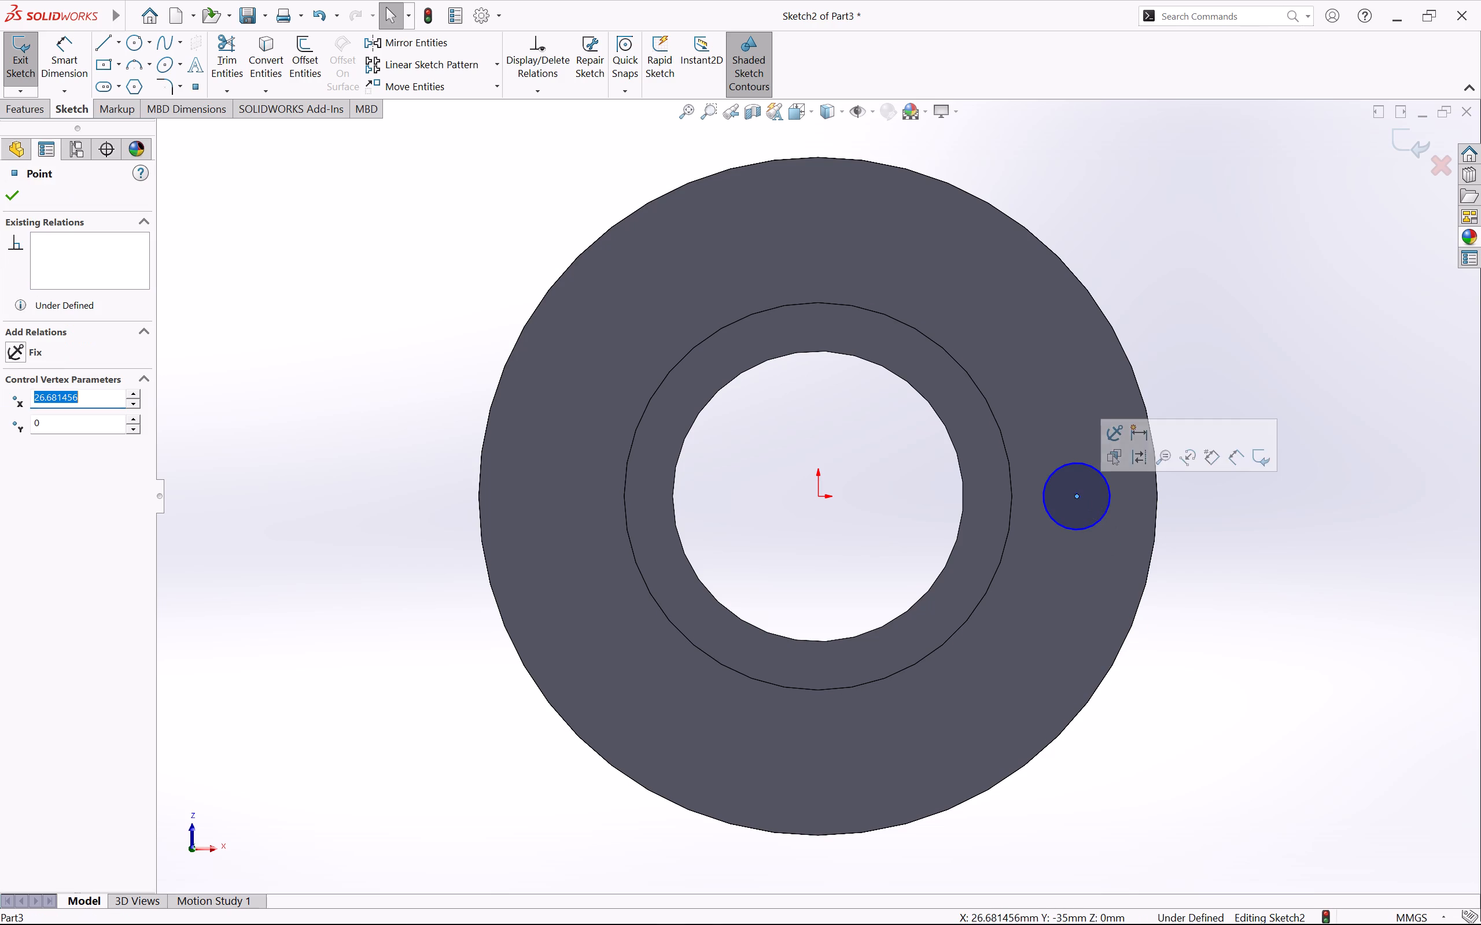
pyautogui.keyDown('ctrl'); pyautogui.click(816, 498); pyautogui.keyUp('ctrl')
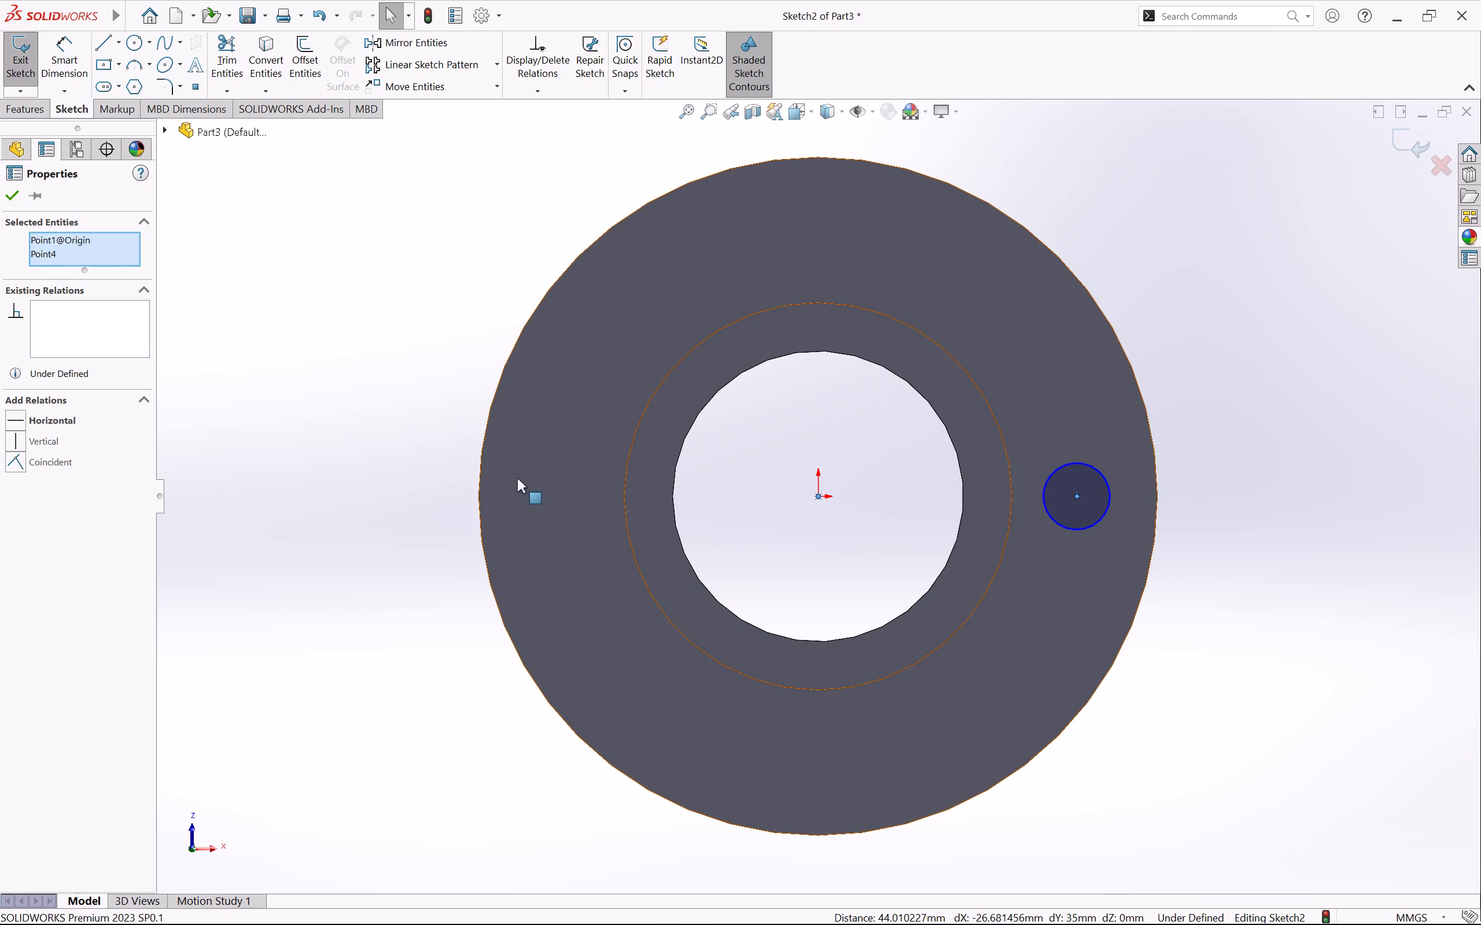
pyautogui.click(6, 423)
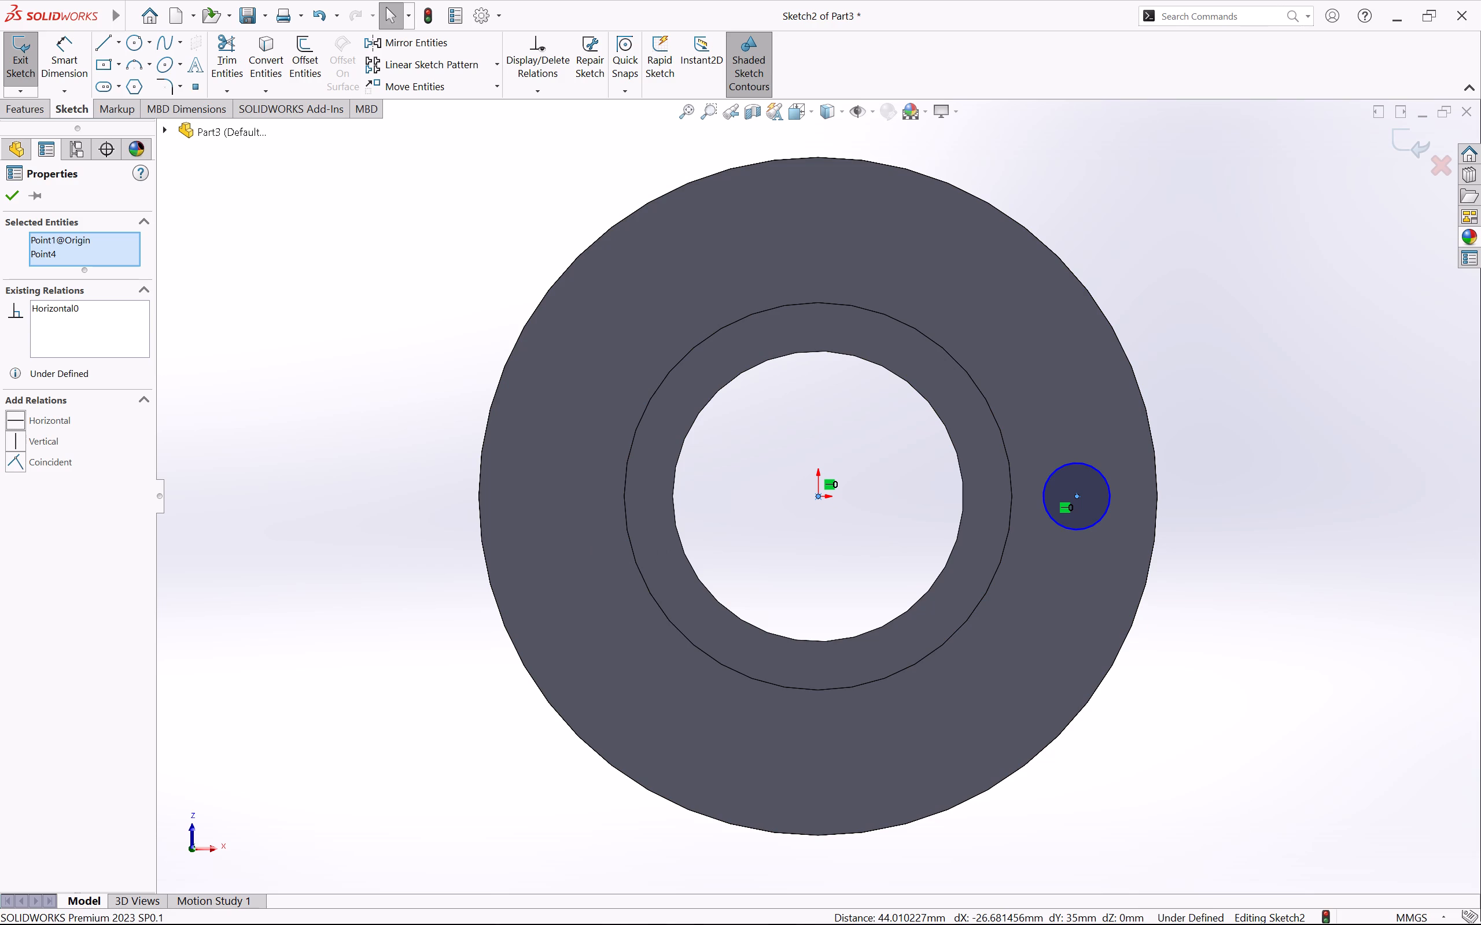
pyautogui.click(15, 188)
# Dimension the small circle's diameter as 8 mm.
pyautogui.moveTo(1232, 519); pyautogui.dragTo(1231, 354, button='right')
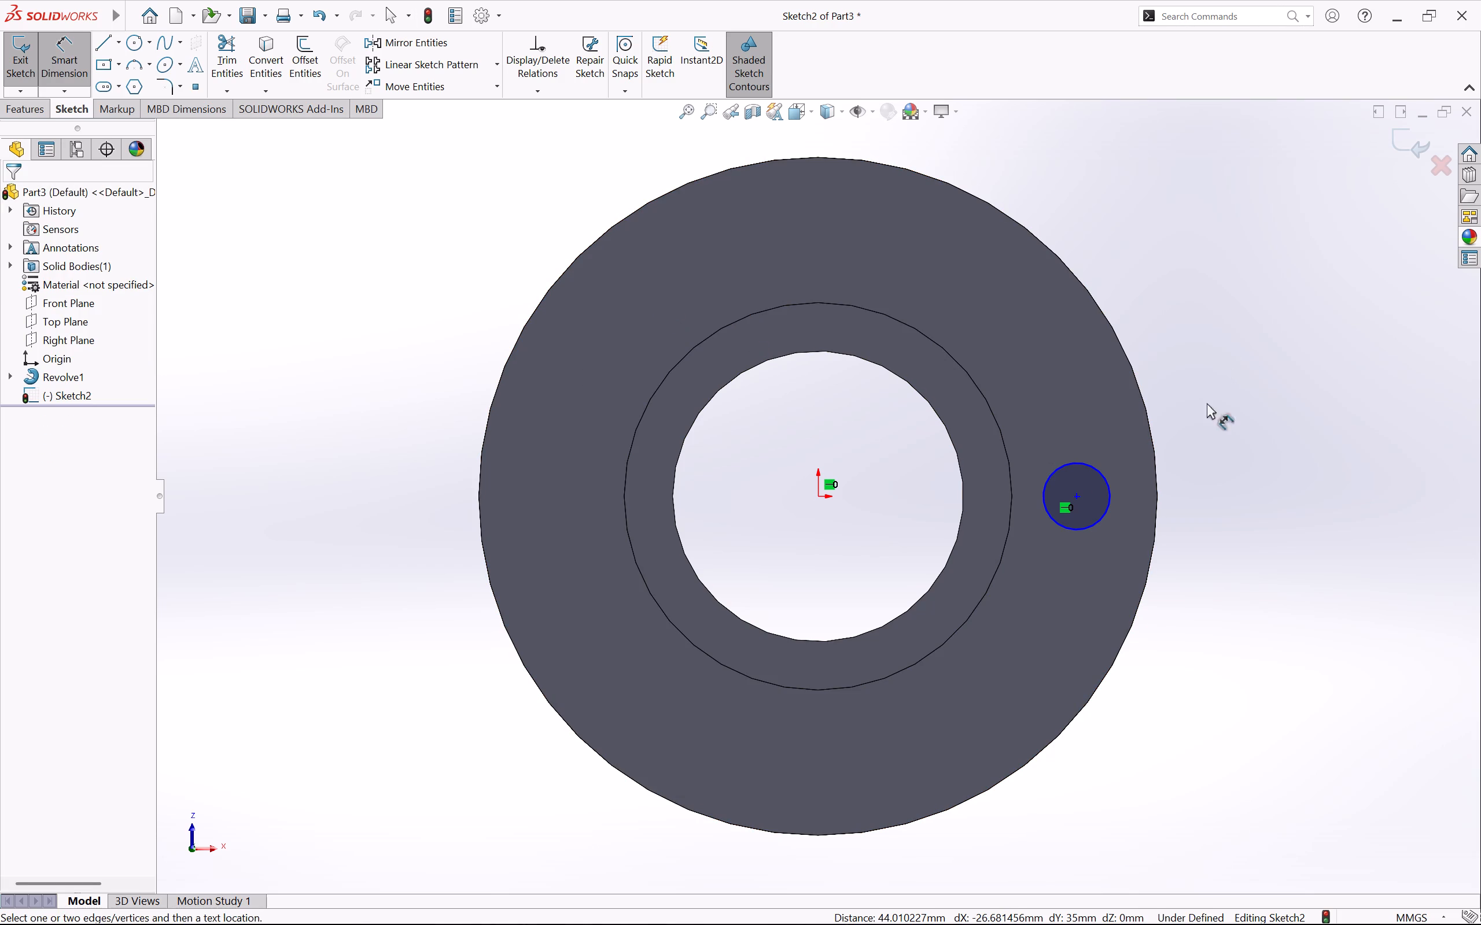
pyautogui.click(1107, 495)
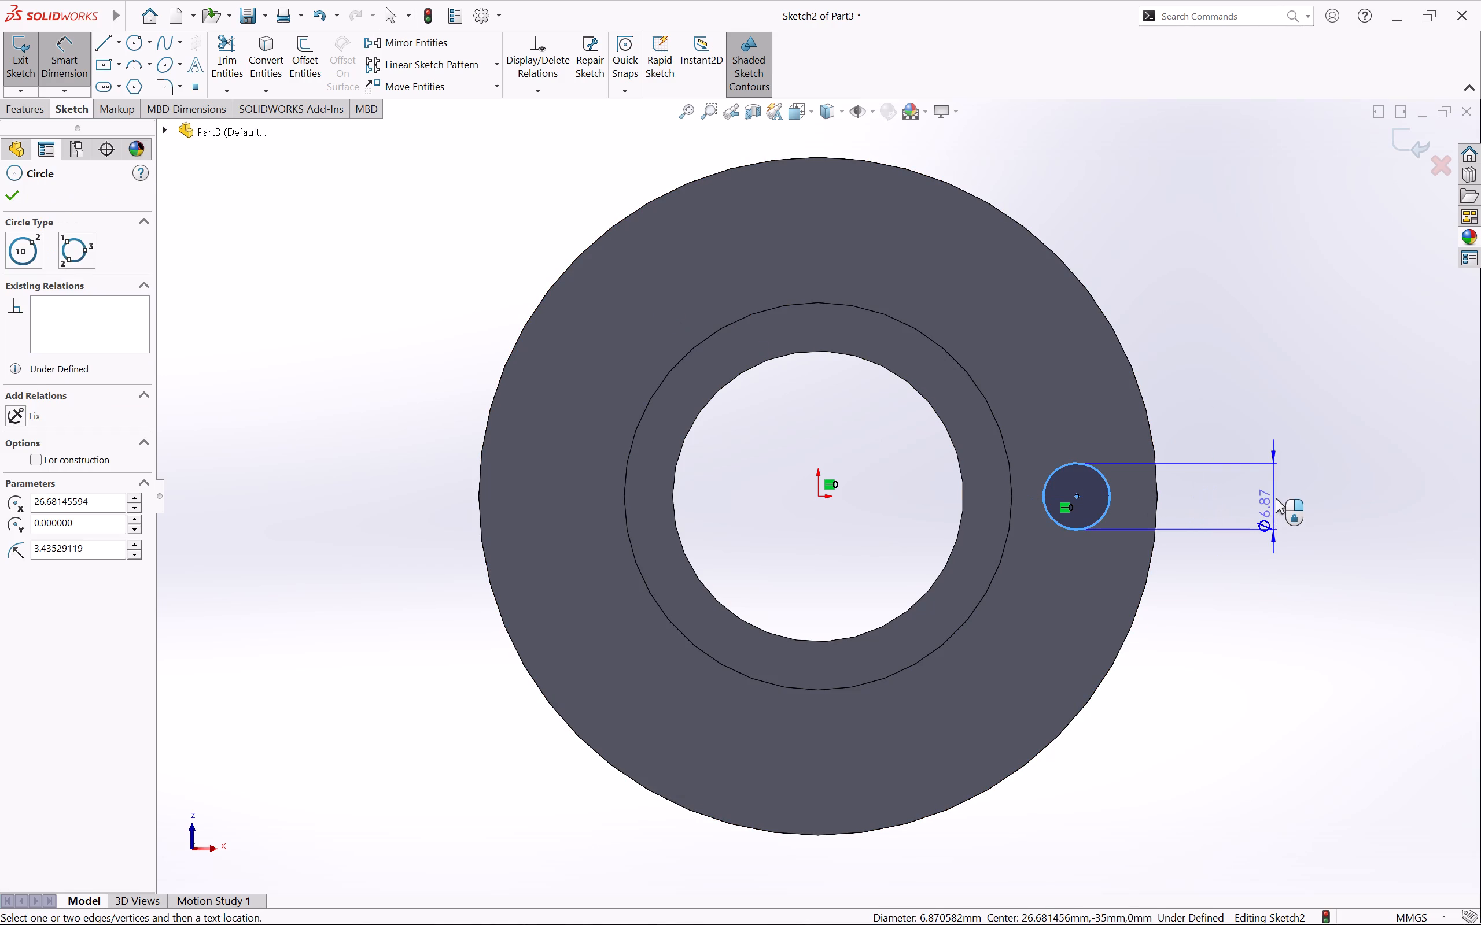
pyautogui.click(1276, 495)
pyautogui.press('BackSpace')
pyautogui.press('8')
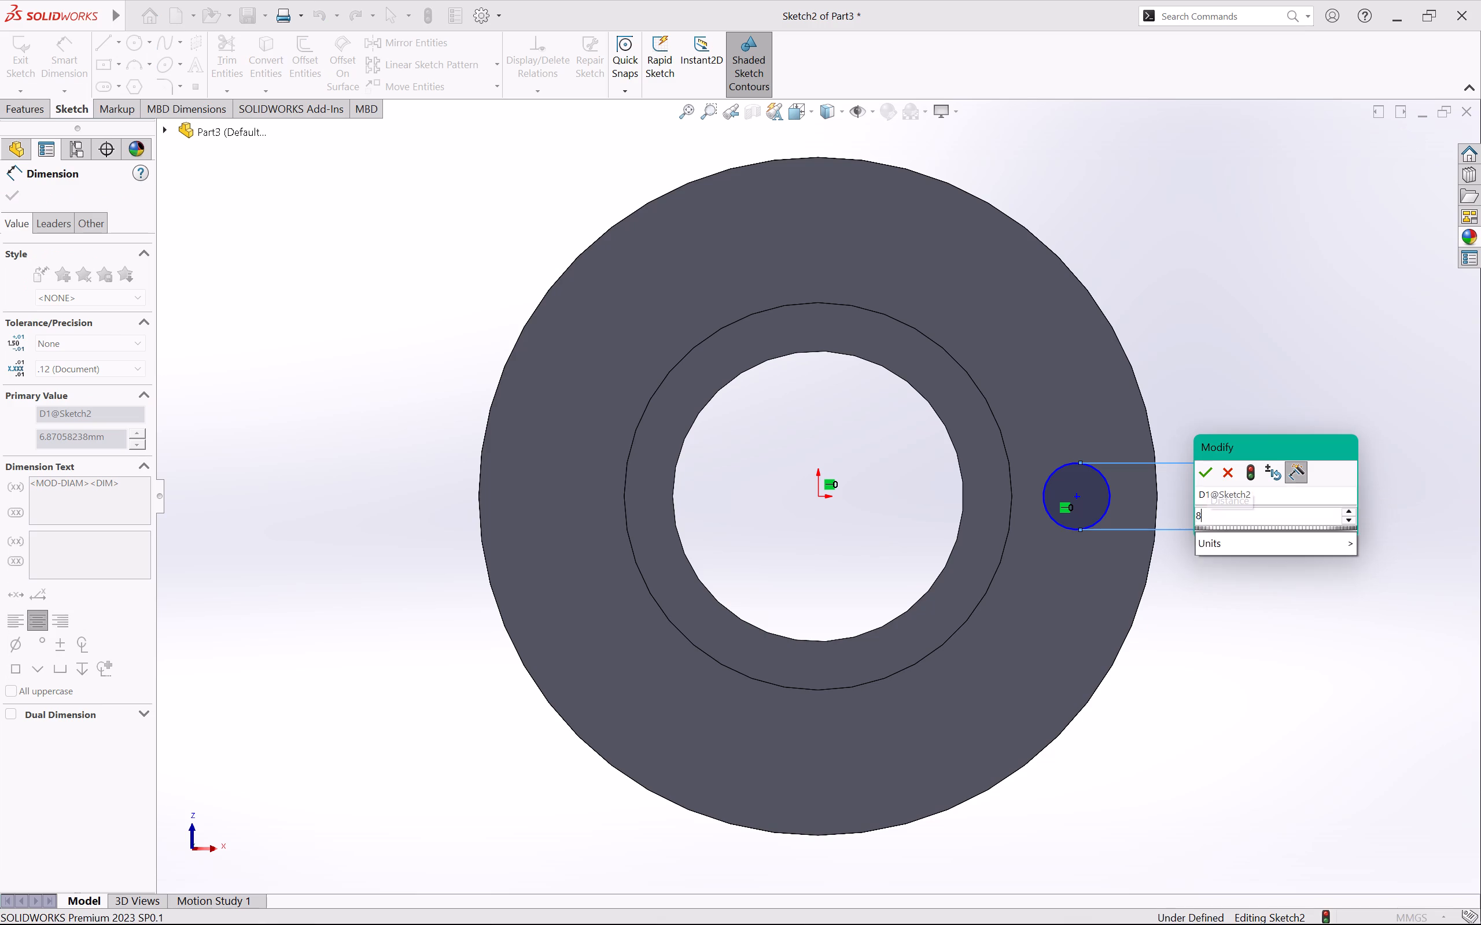
pyautogui.press('Return')
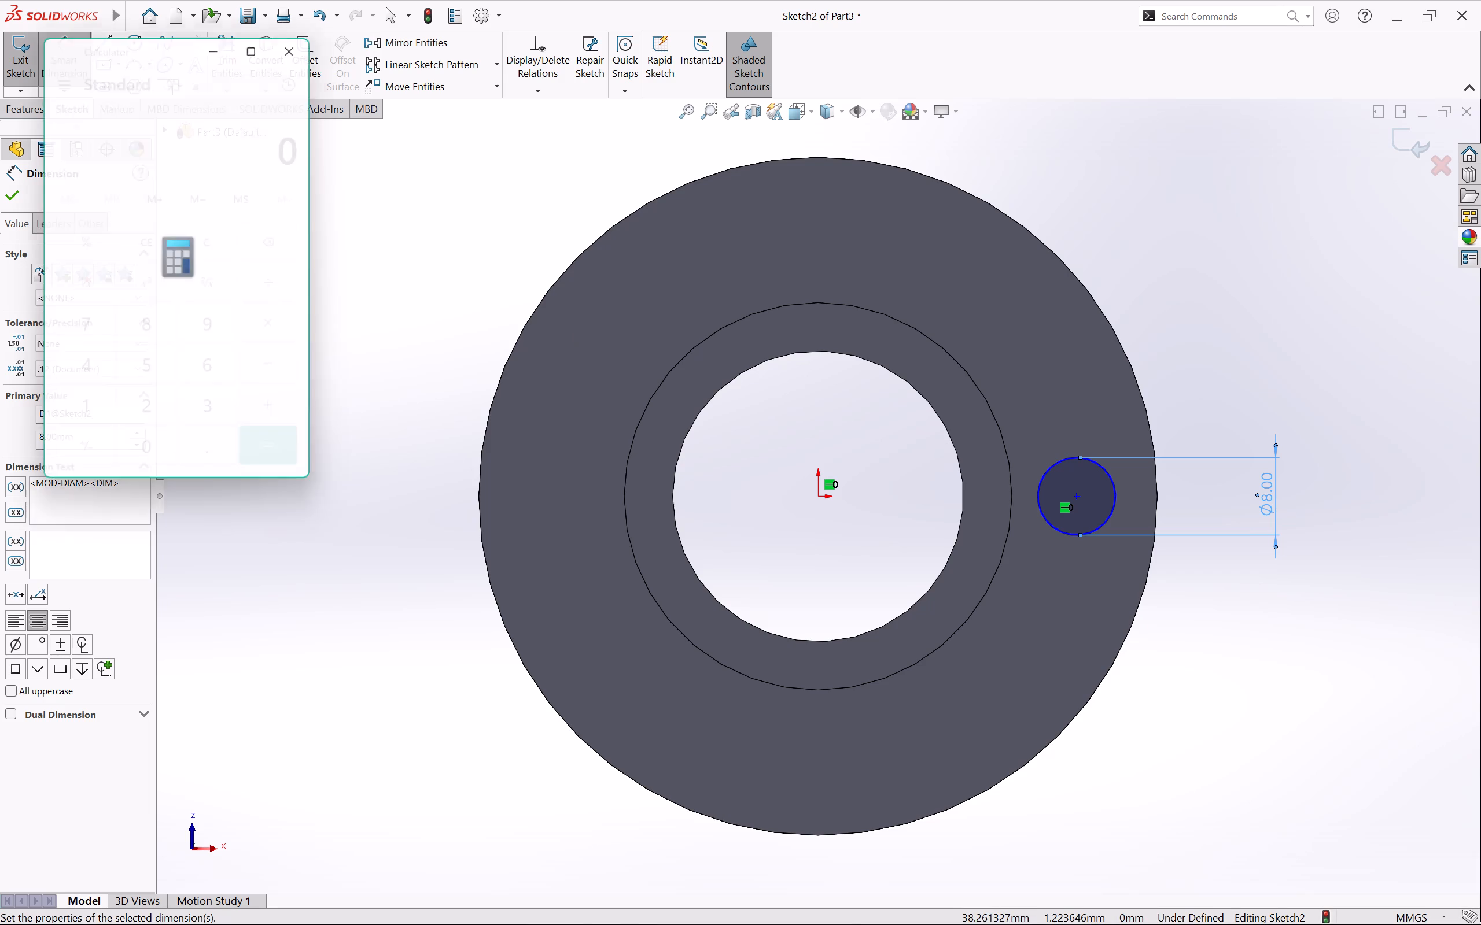
# Switch to Calculator, divide 55 by 2 to get the hole's radial distance, and close it.
pyautogui.doubleClick(151, 369)
pyautogui.click(278, 273)
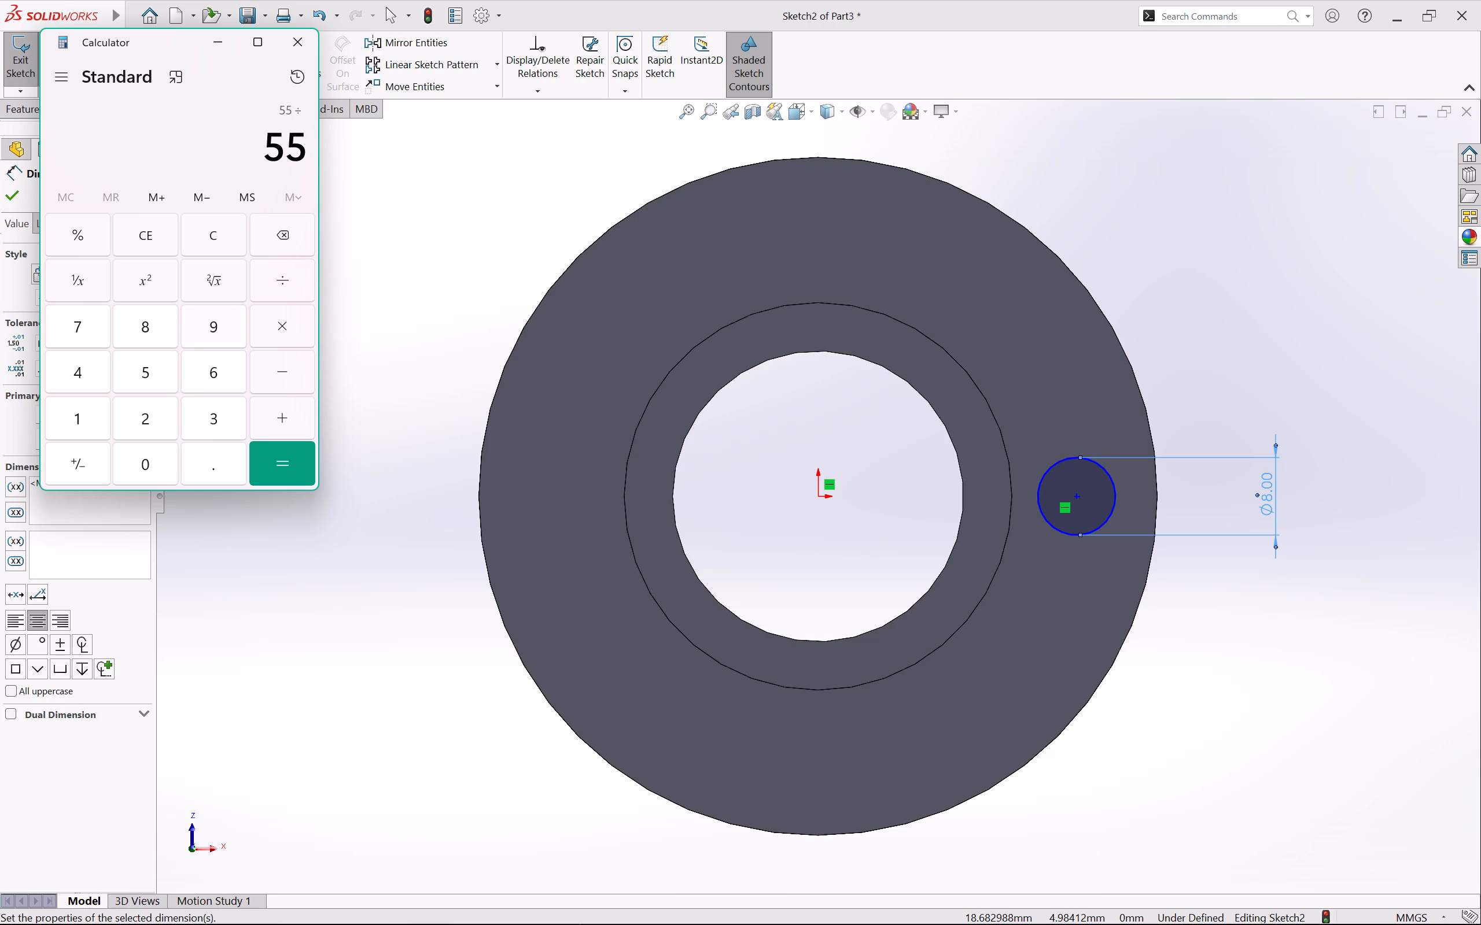
pyautogui.click(149, 419)
pyautogui.click(295, 461)
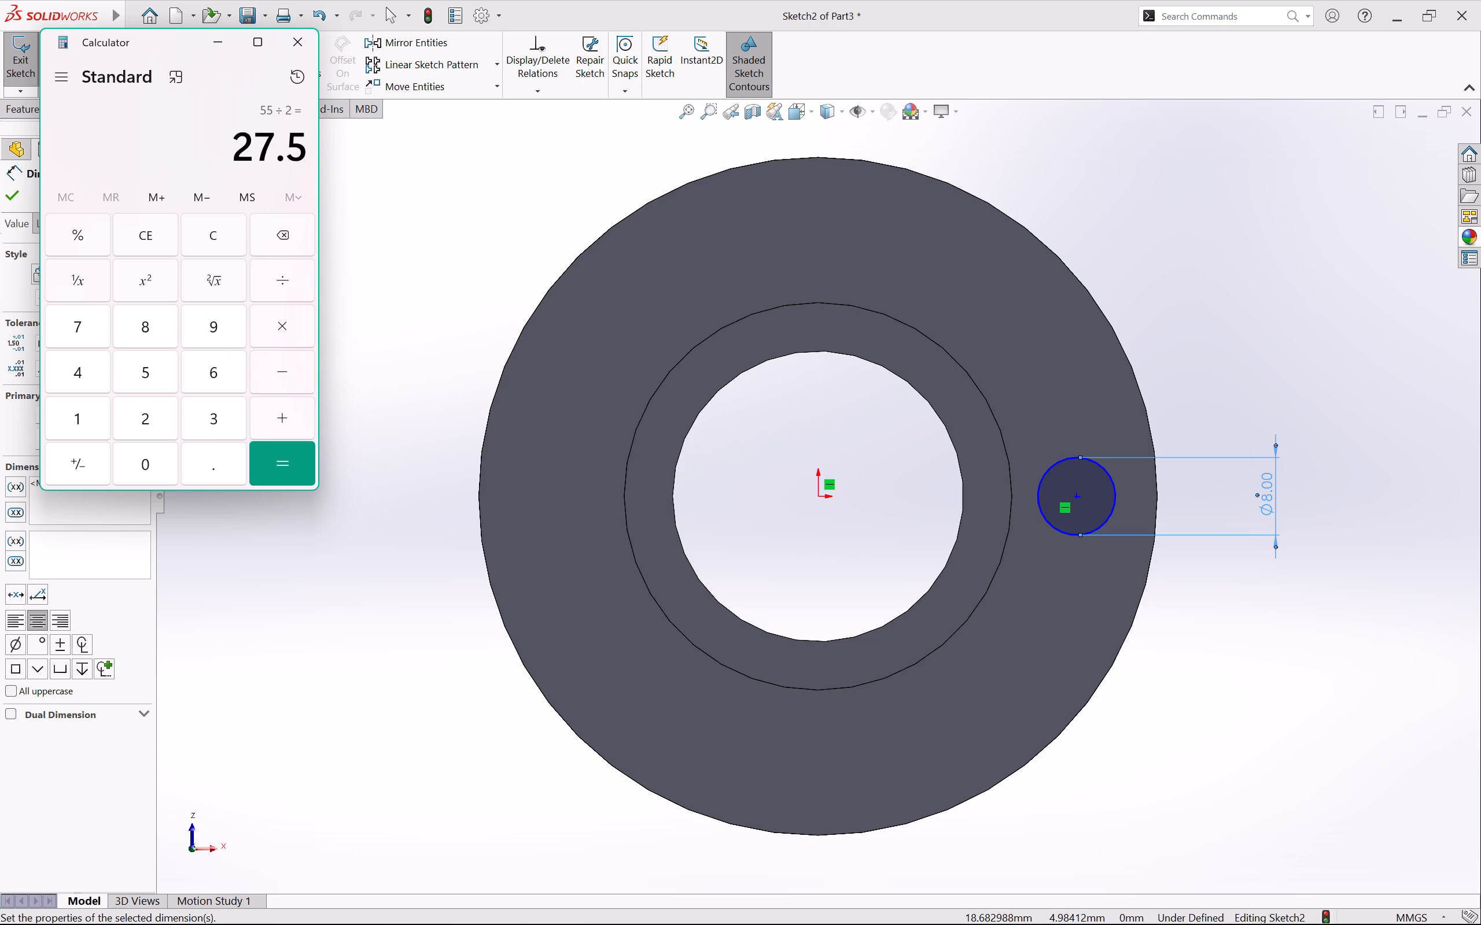
pyautogui.click(296, 47)
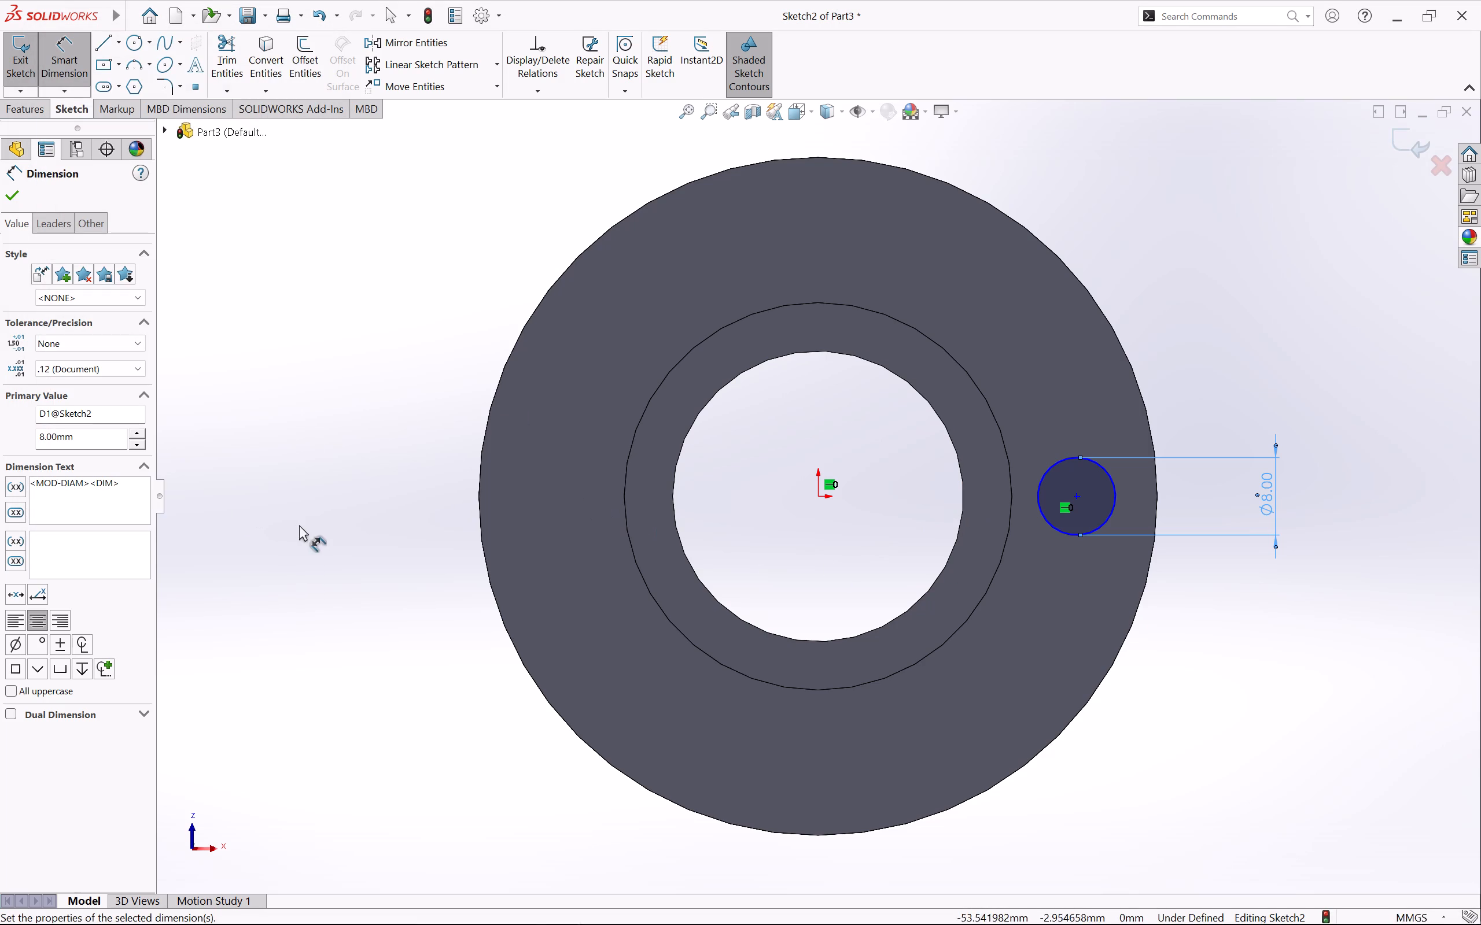
# Dimension the horizontal distance from the origin to the small circle's centre as 27.5 mm and reposition the dimension just below the circle.
pyautogui.moveTo(299, 525); pyautogui.dragTo(294, 356, button='right')
pyautogui.moveTo(309, 489); pyautogui.dragTo(310, 199, button='right')
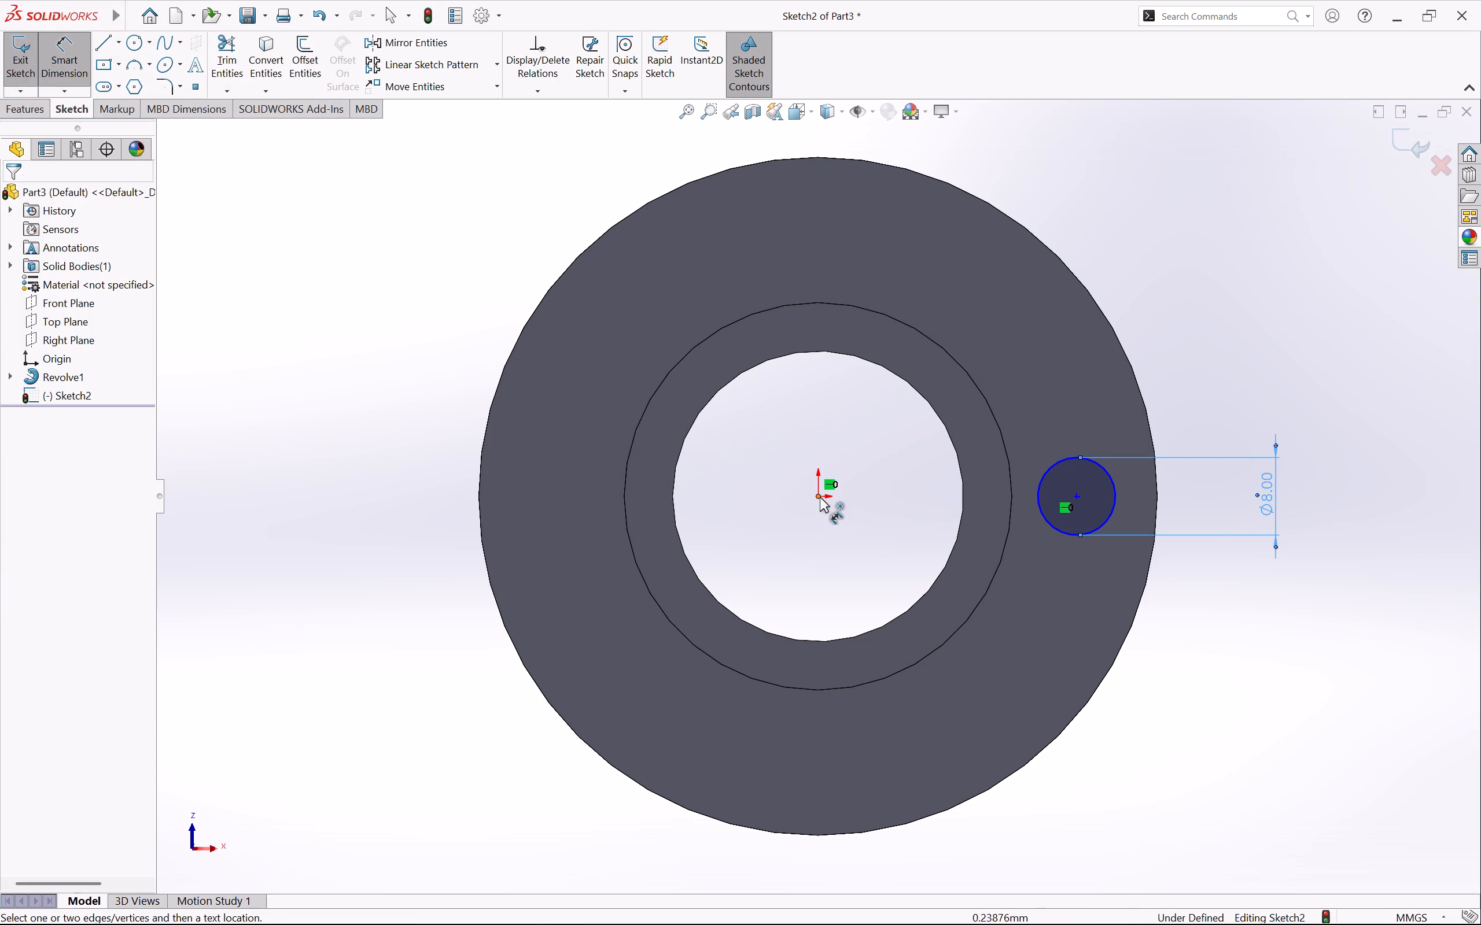
pyautogui.click(820, 497)
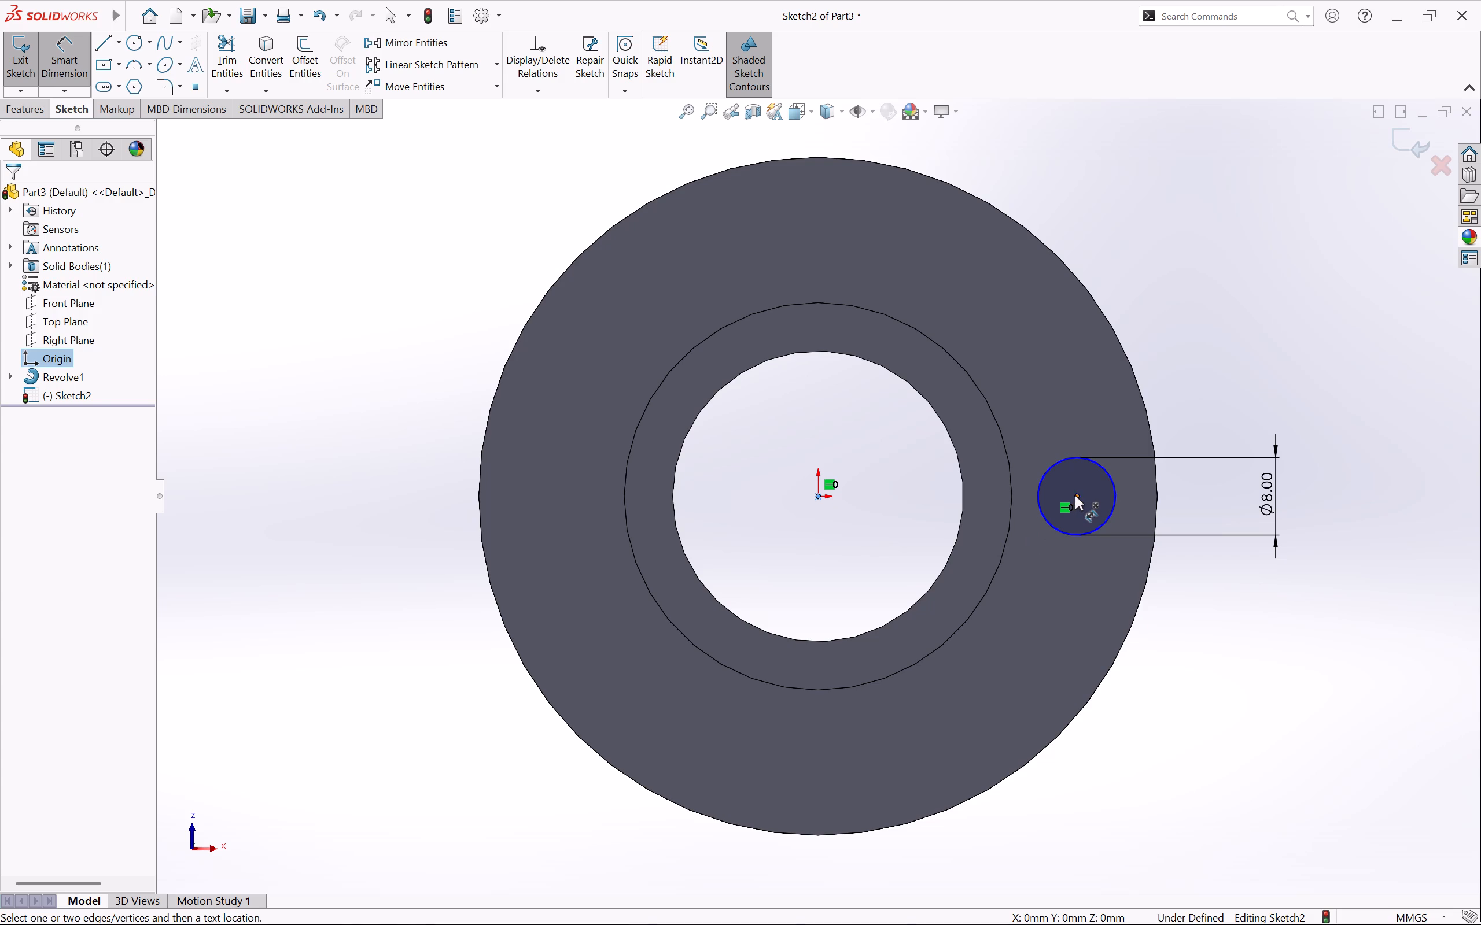
pyautogui.click(1077, 496)
pyautogui.click(975, 845)
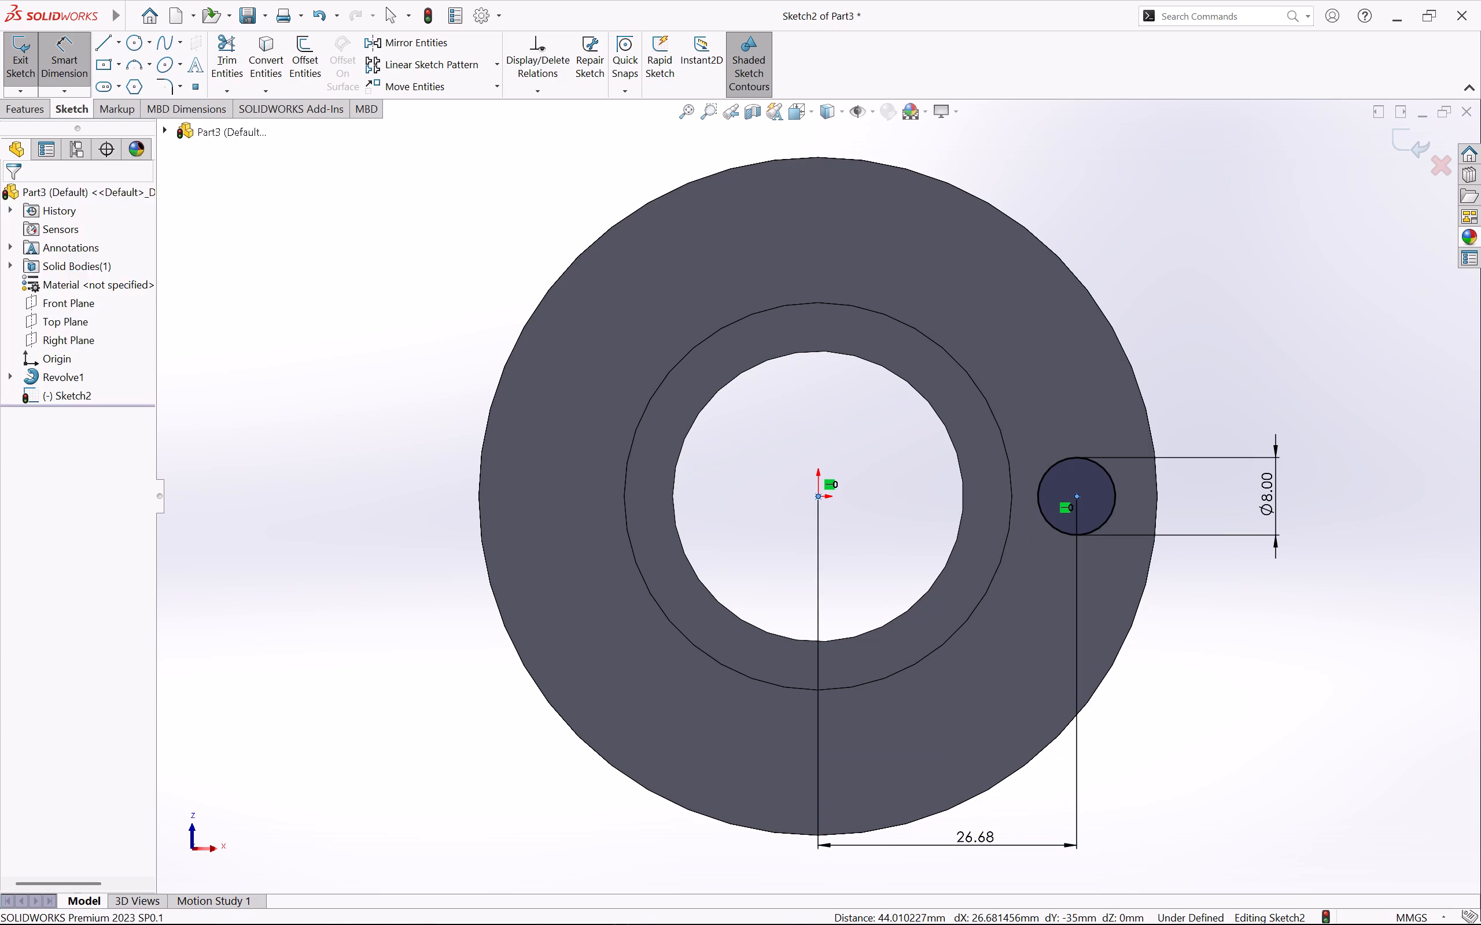
pyautogui.press('BackSpace')
pyautogui.write('27.5')
pyautogui.press('Return')
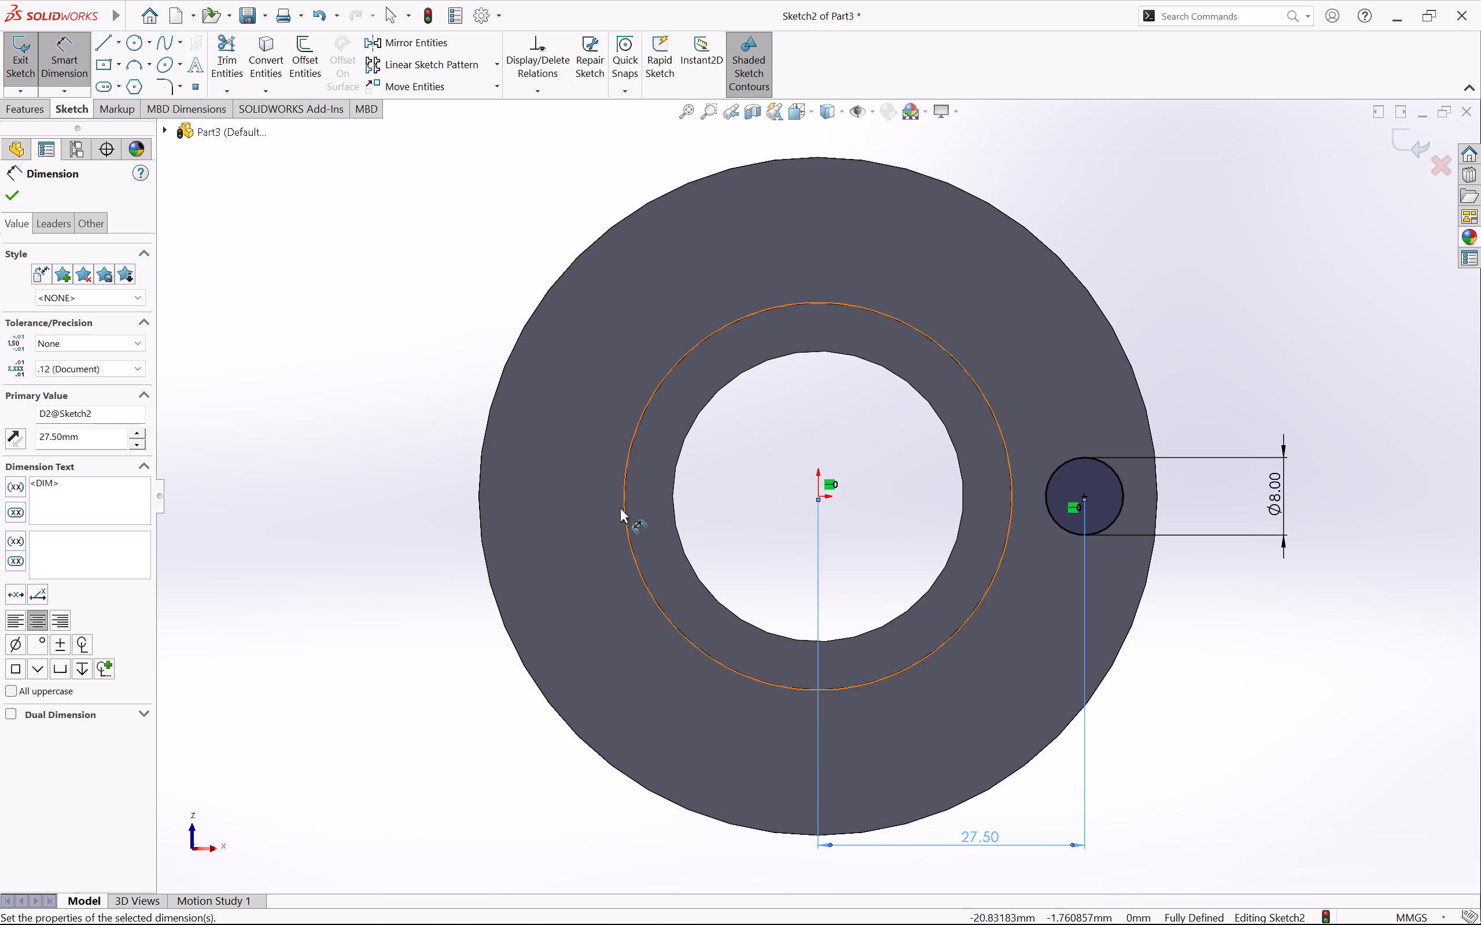
pyautogui.moveTo(975, 843); pyautogui.dragTo(952, 591)
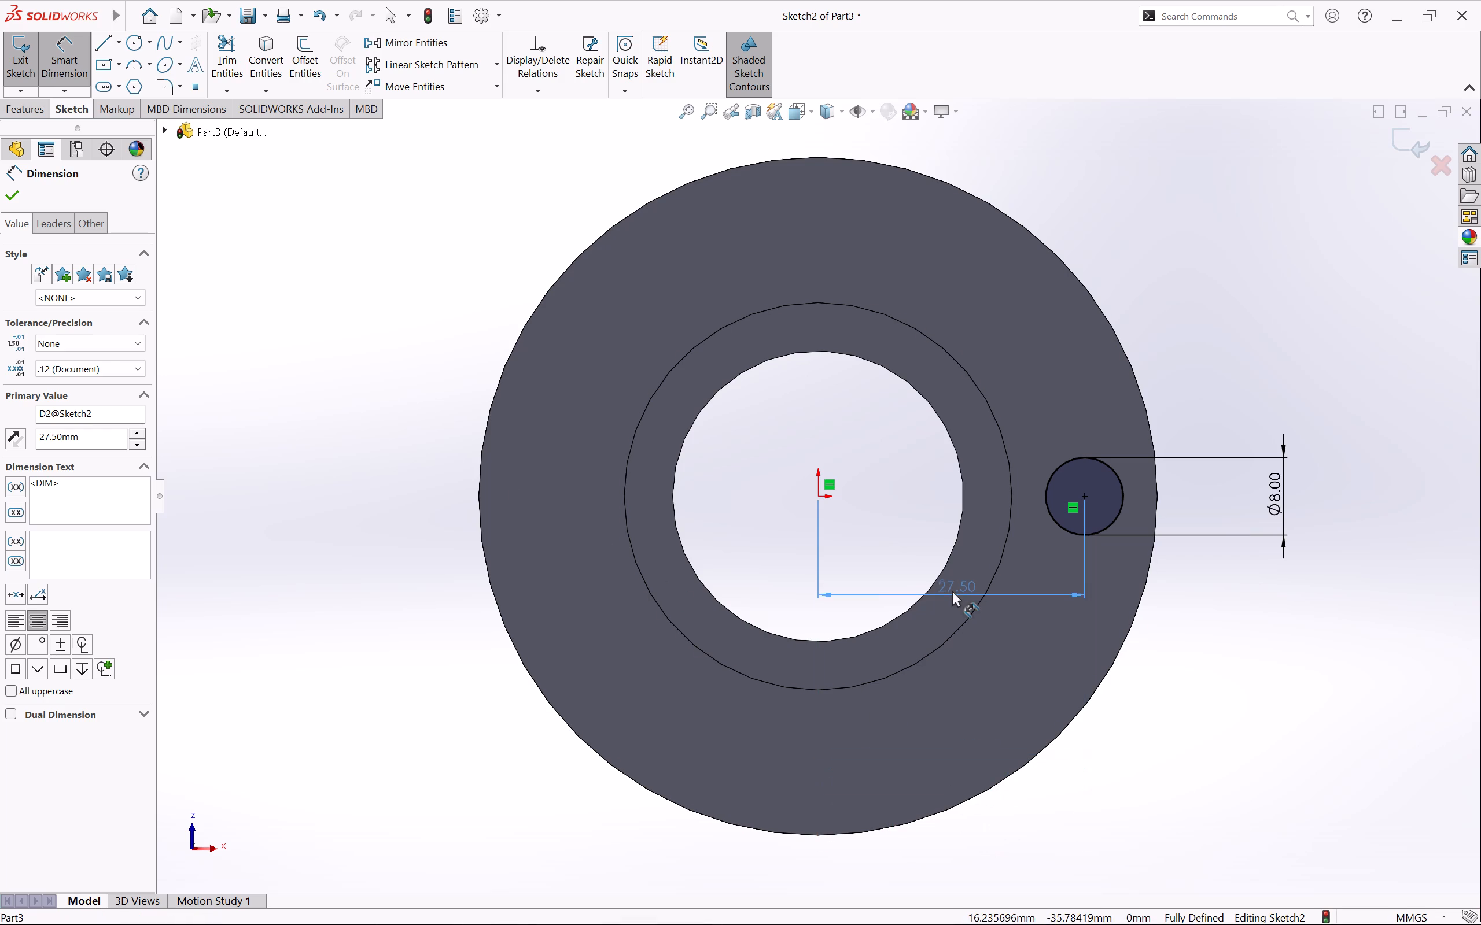
pyautogui.moveTo(952, 591); pyautogui.dragTo(898, 563)
pyautogui.click(376, 503)
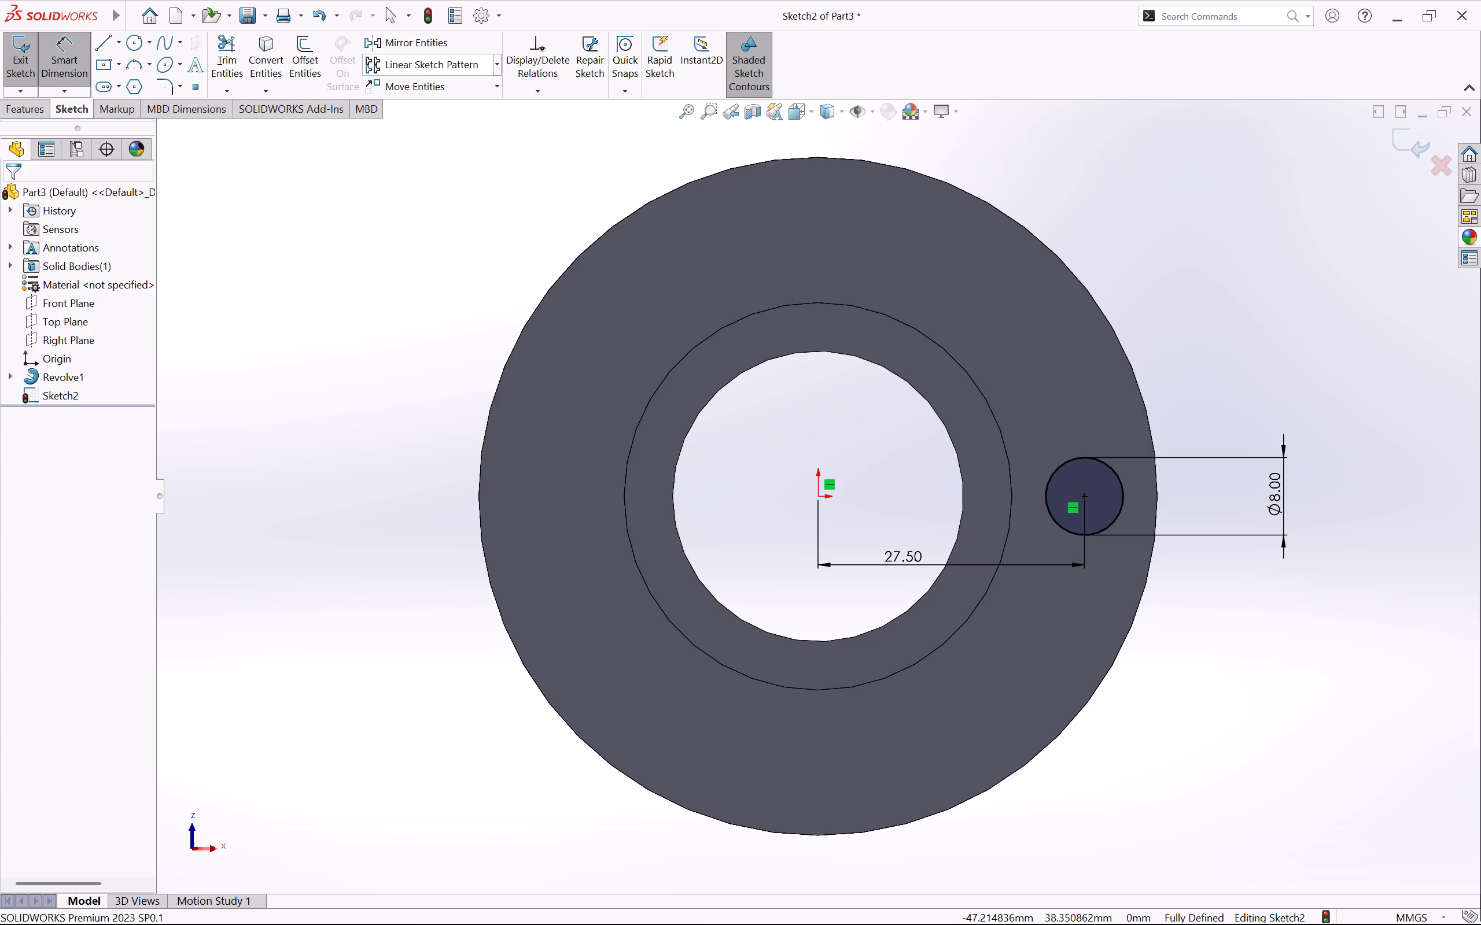
# Circular-pattern the 8 mm circle about the origin into 8 equally spaced instances over 360 degrees.
pyautogui.click(498, 71)
pyautogui.click(484, 110)
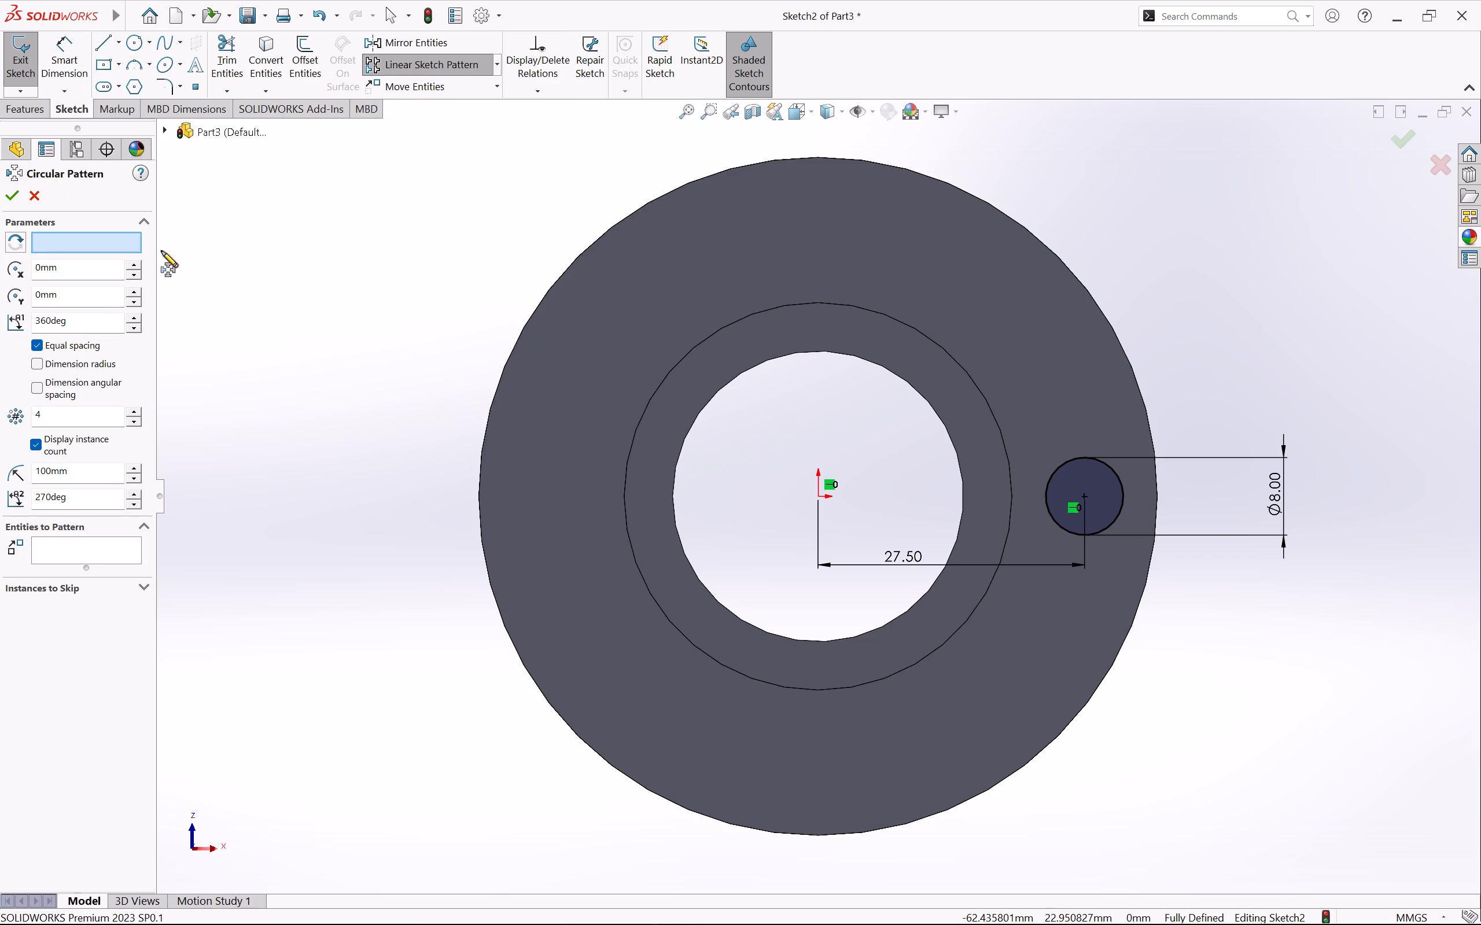
pyautogui.click(120, 247)
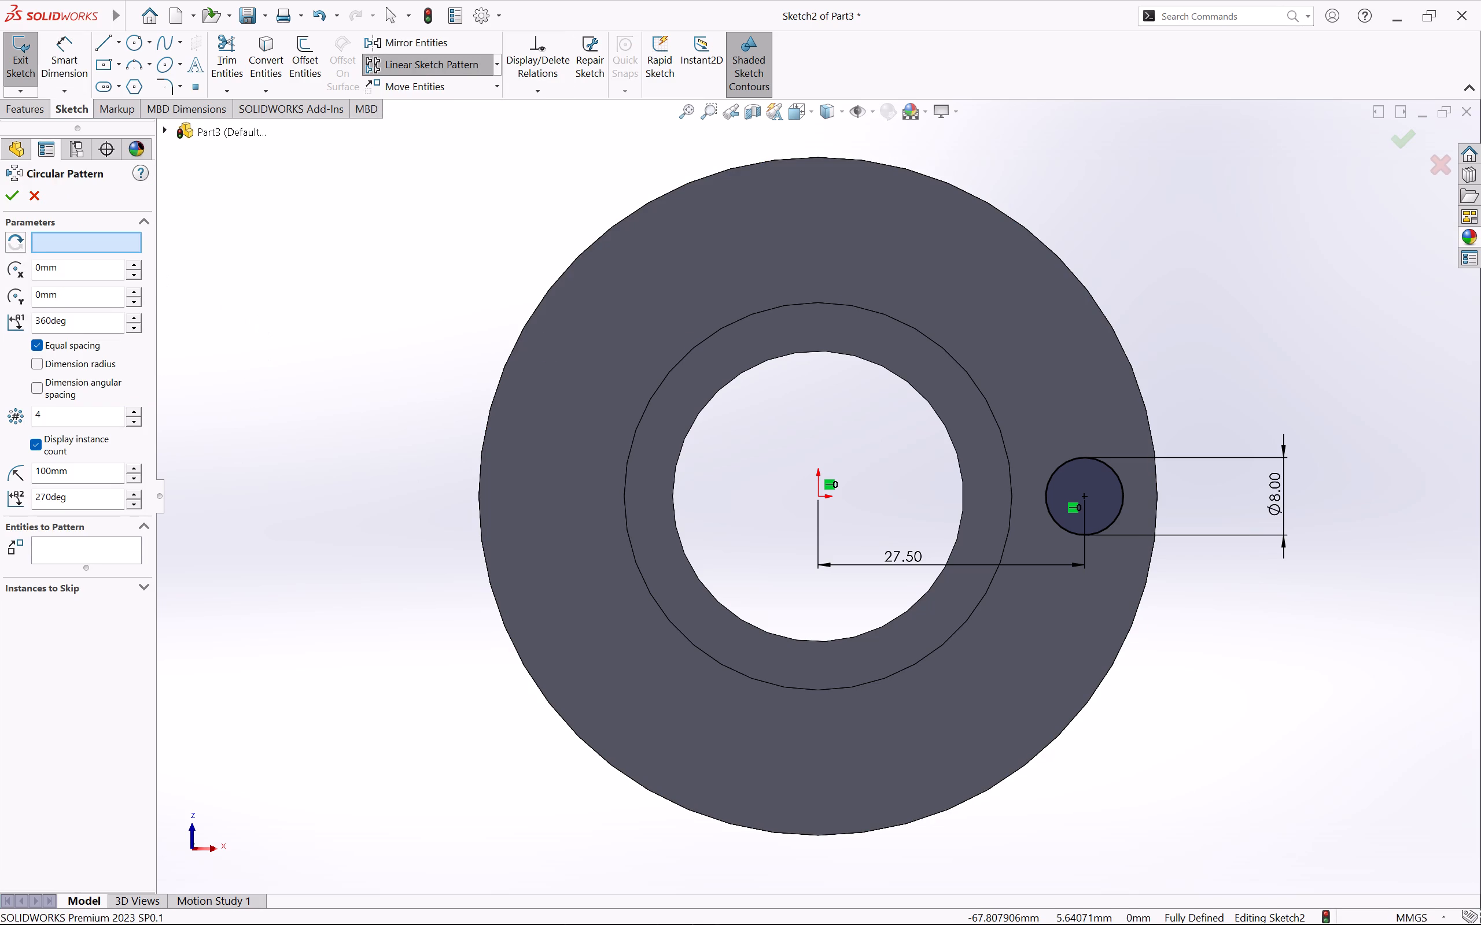
pyautogui.click(87, 552)
pyautogui.click(1080, 466)
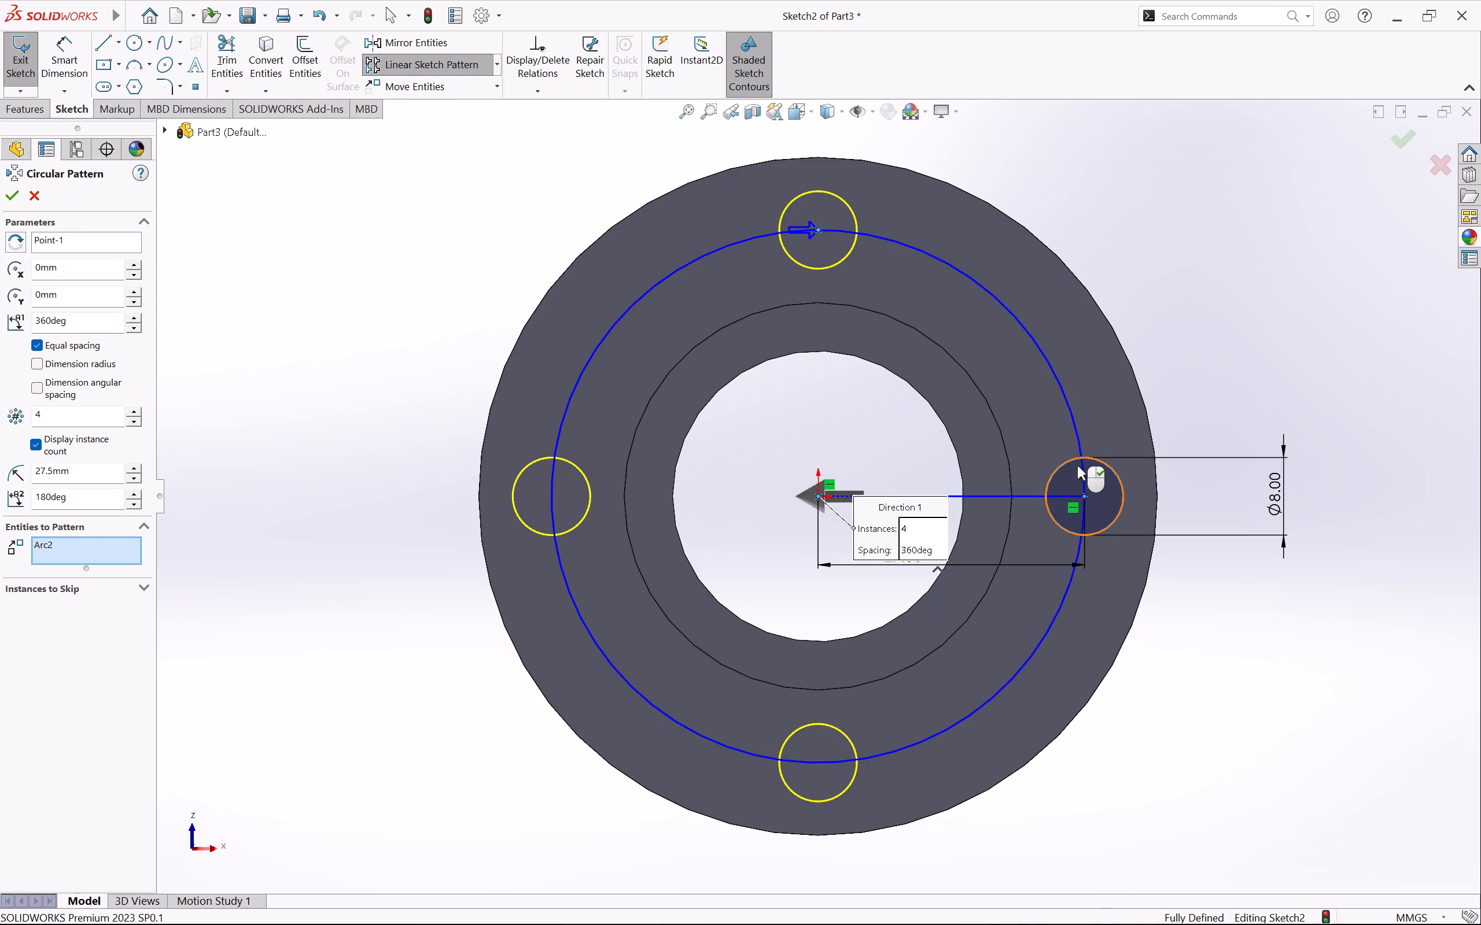
pyautogui.moveTo(49, 417); pyautogui.dragTo(28, 417)
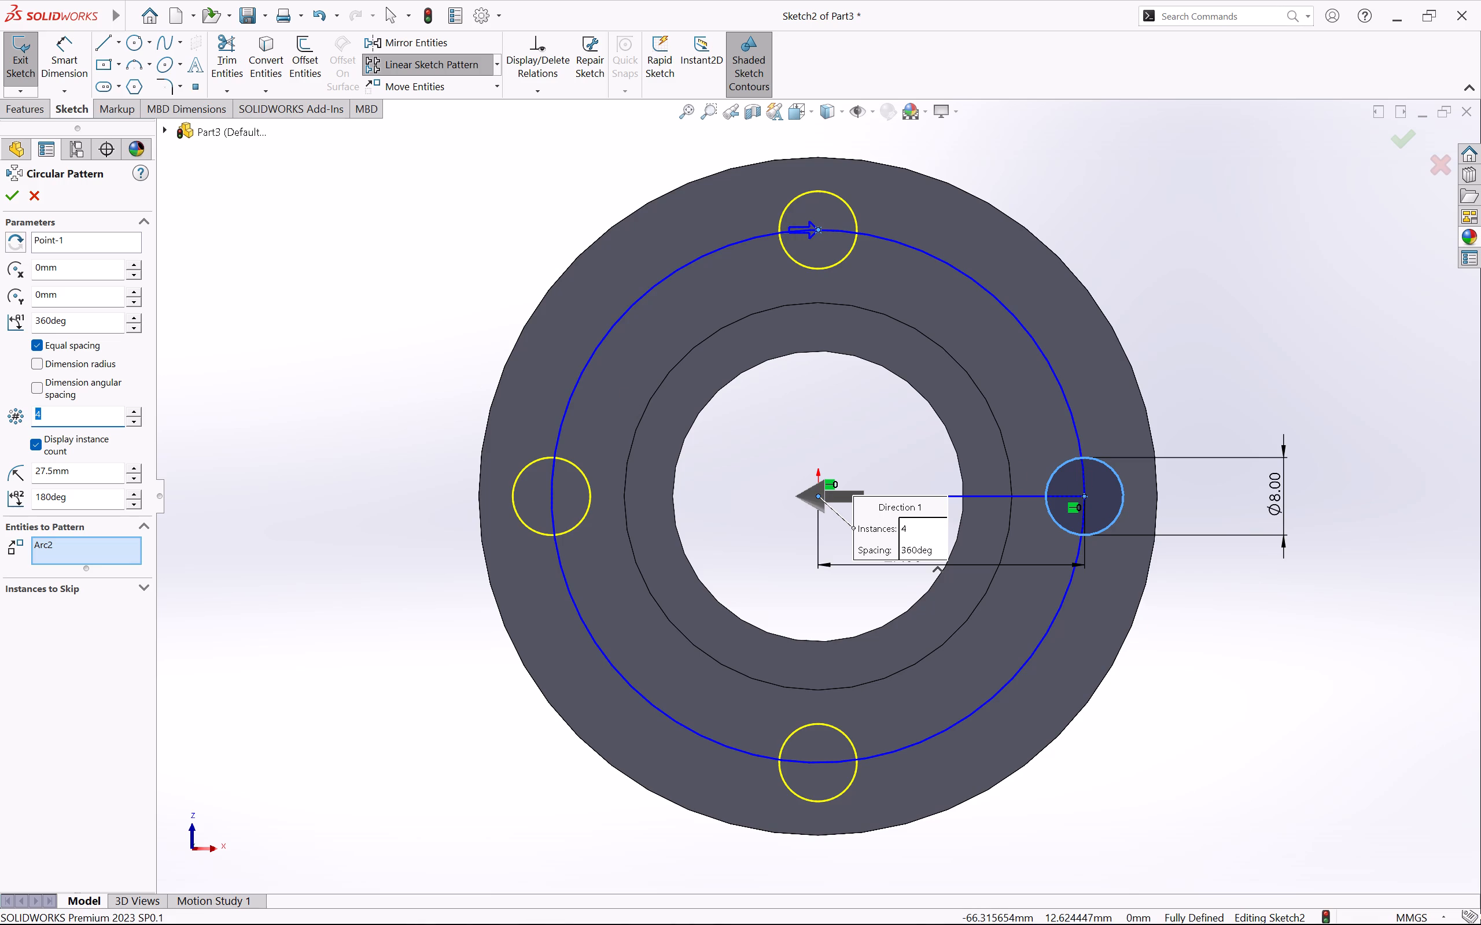
pyautogui.press('BackSpace')
pyautogui.press('8')
pyautogui.press('Return')
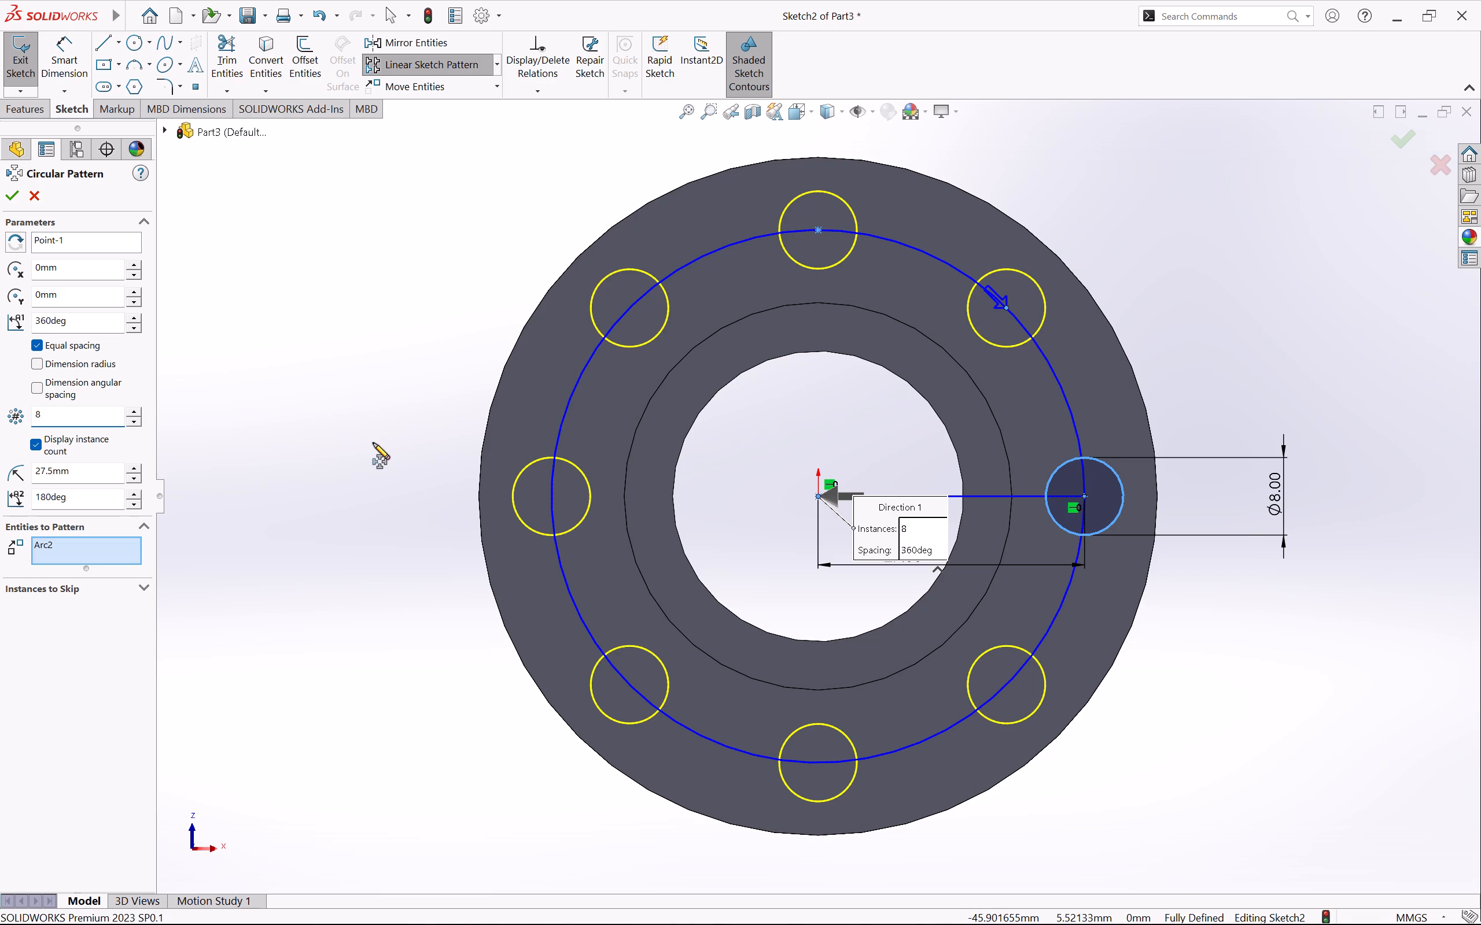
pyautogui.click(12, 196)
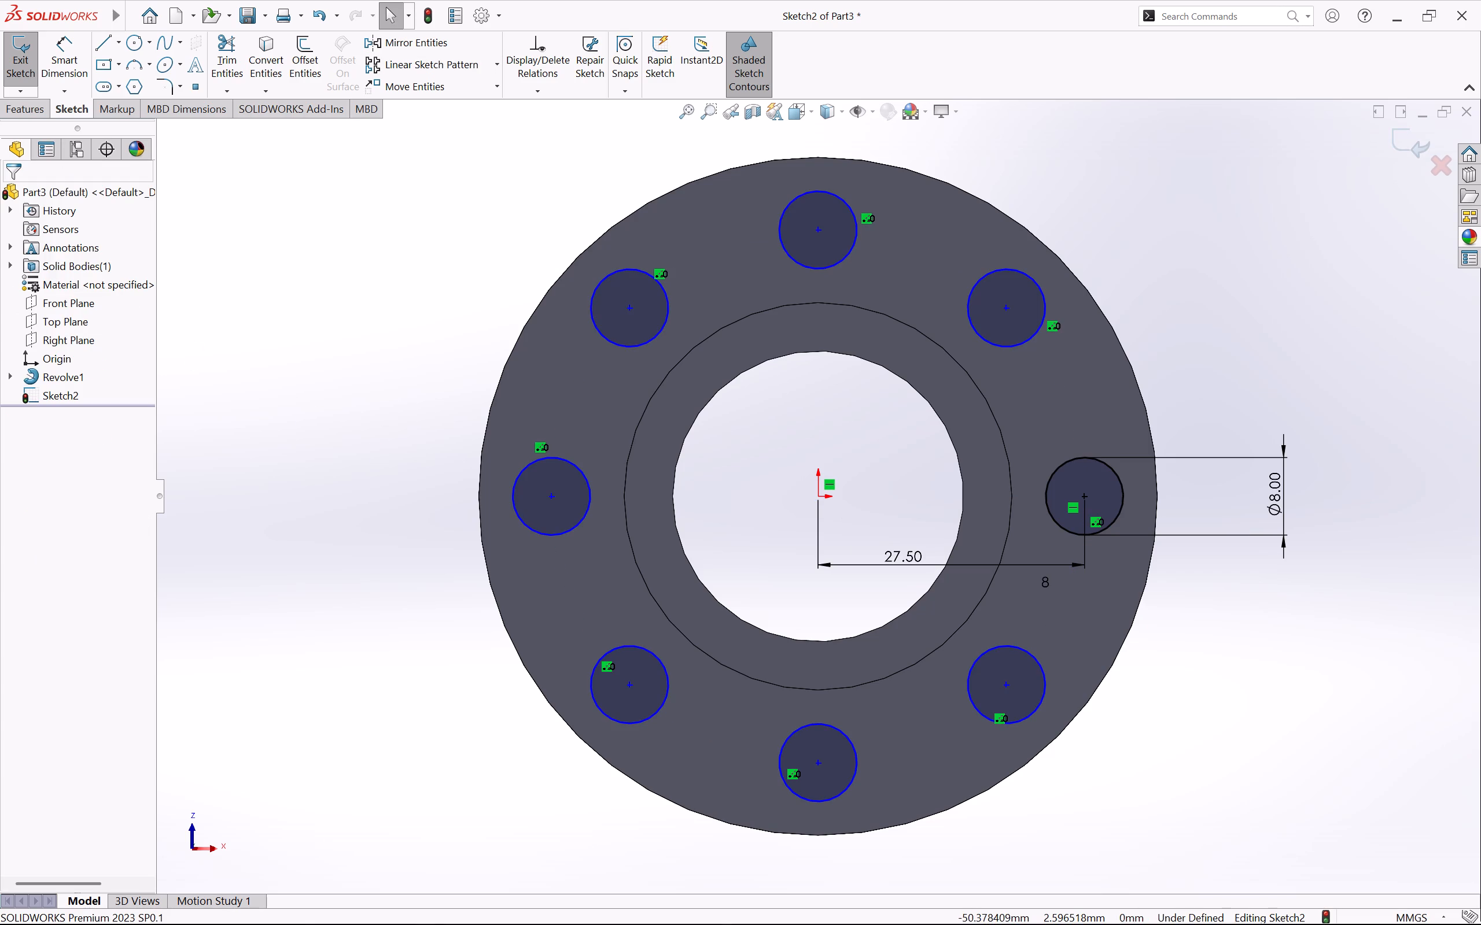
pyautogui.press('Escape')
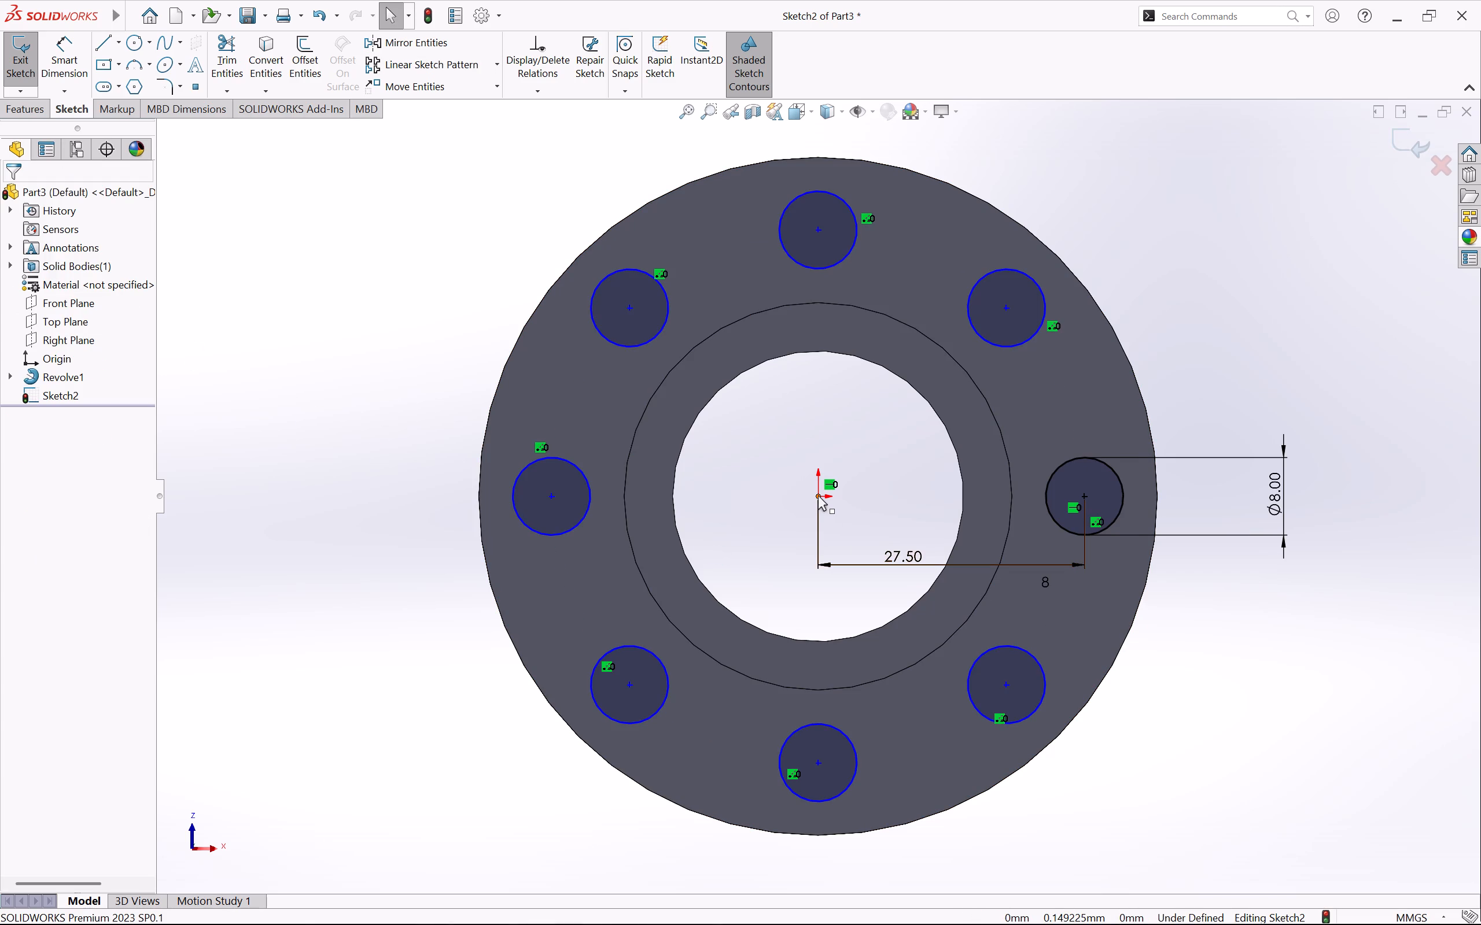
# Add a Fix relation to the pattern's centre point and the centre of the first patterned circle between the seed and top circles.
pyautogui.click(818, 495)
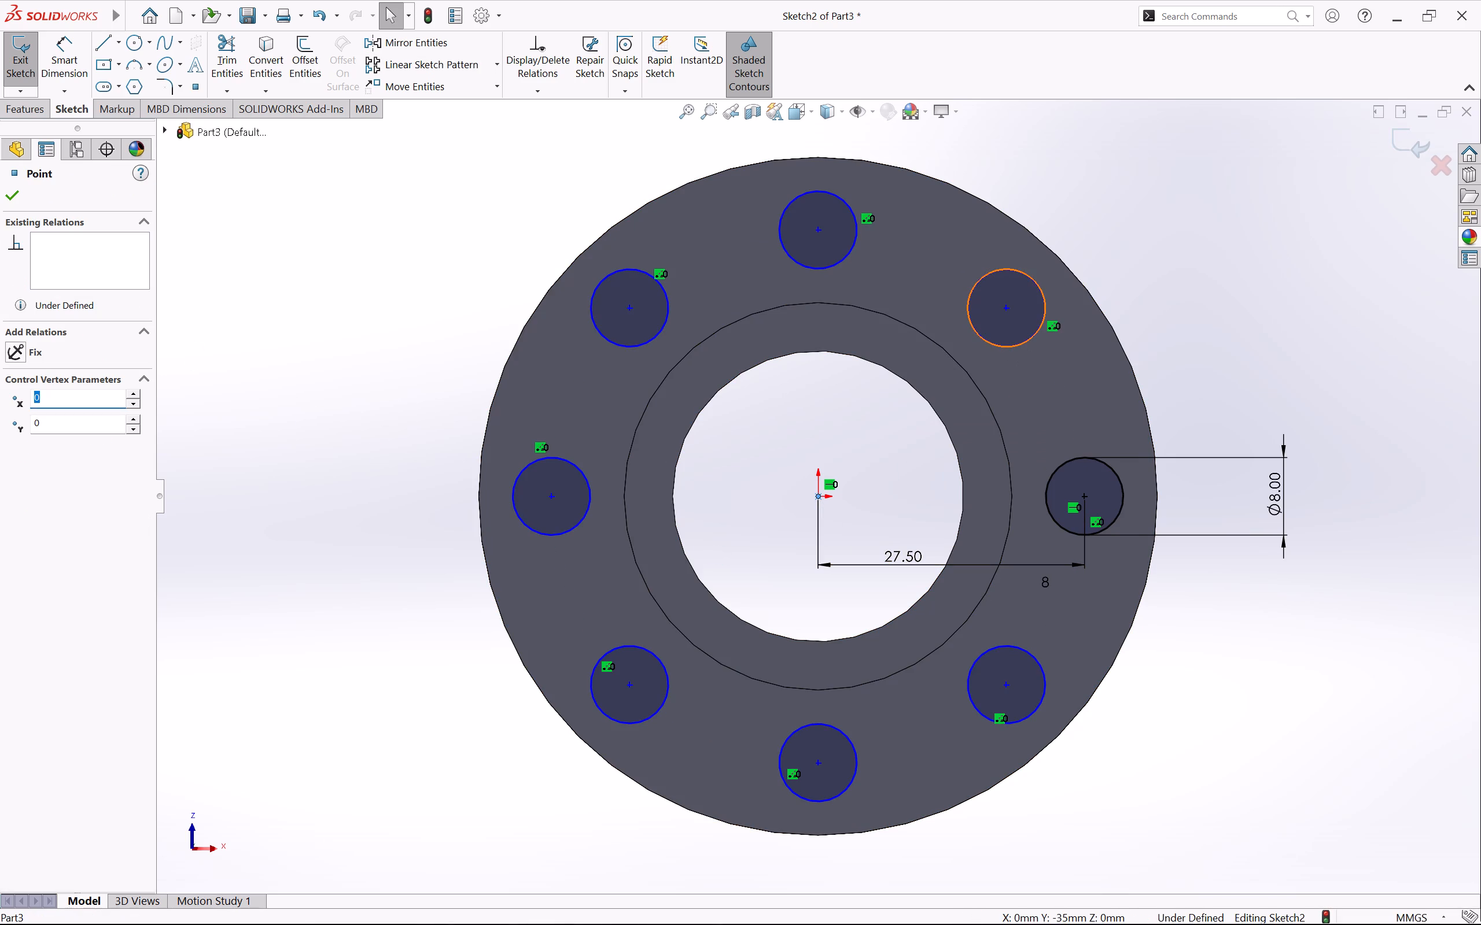
pyautogui.keyDown('ctrl'); pyautogui.click(1006, 310); pyautogui.keyUp('ctrl')
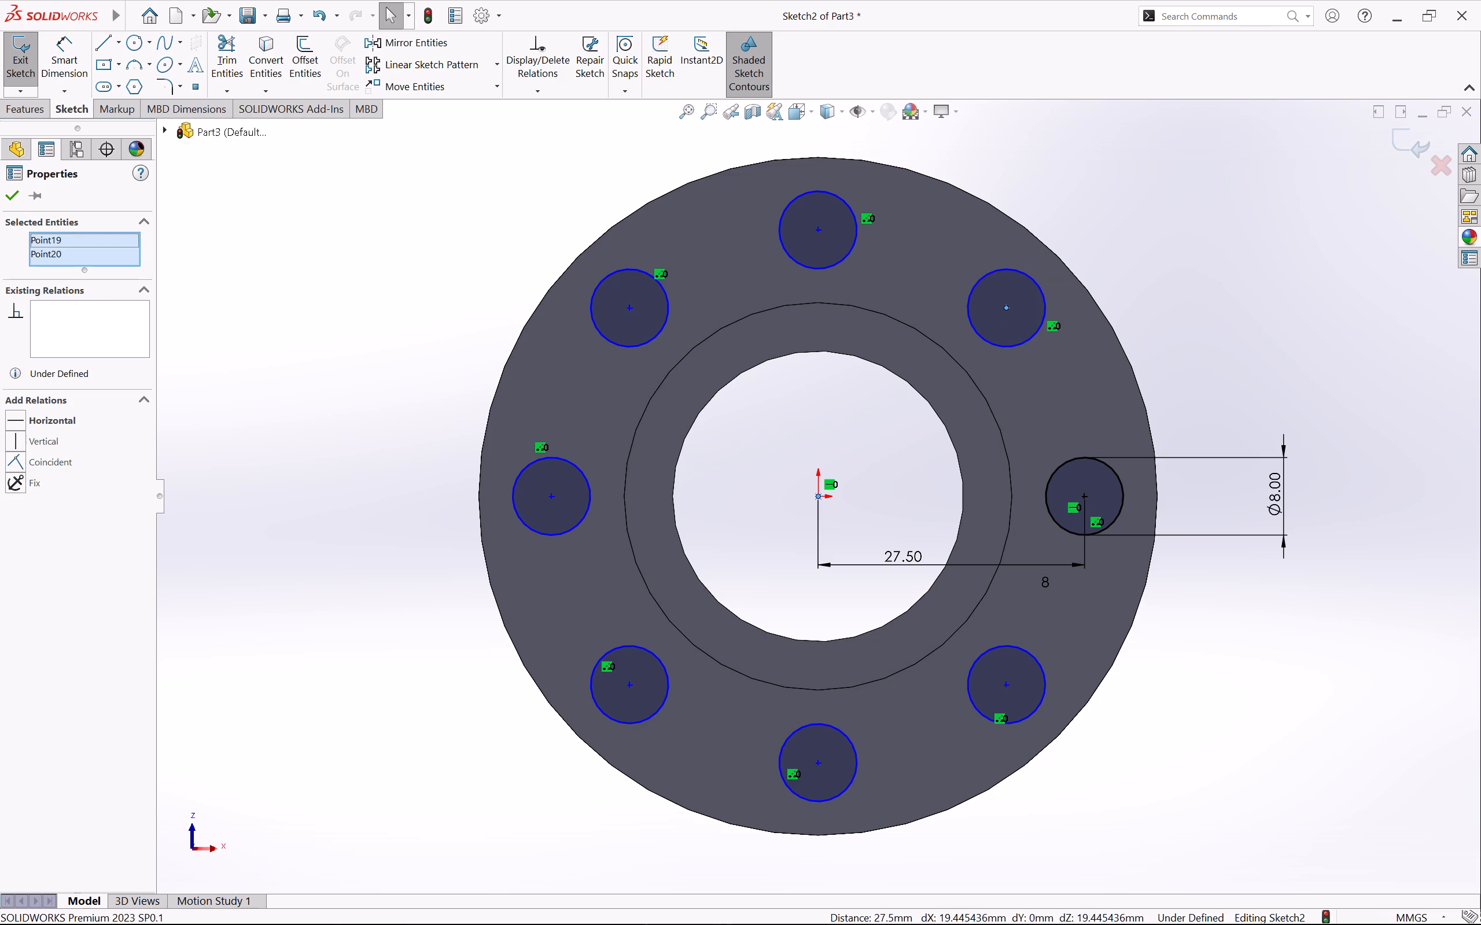
pyautogui.click(13, 486)
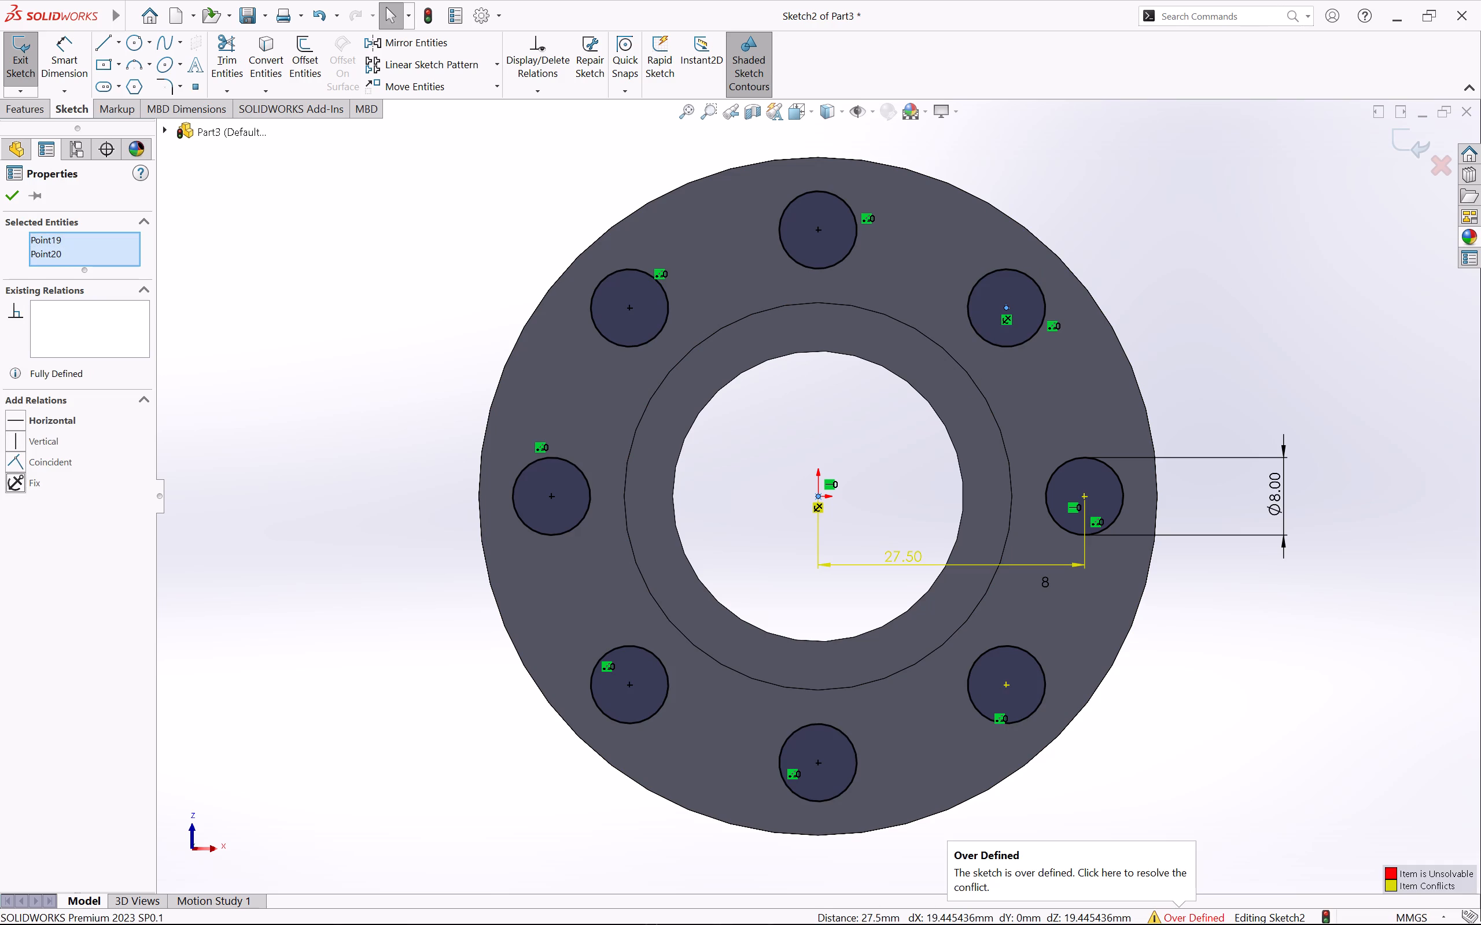
pyautogui.click(12, 209)
pyautogui.click(322, 404)
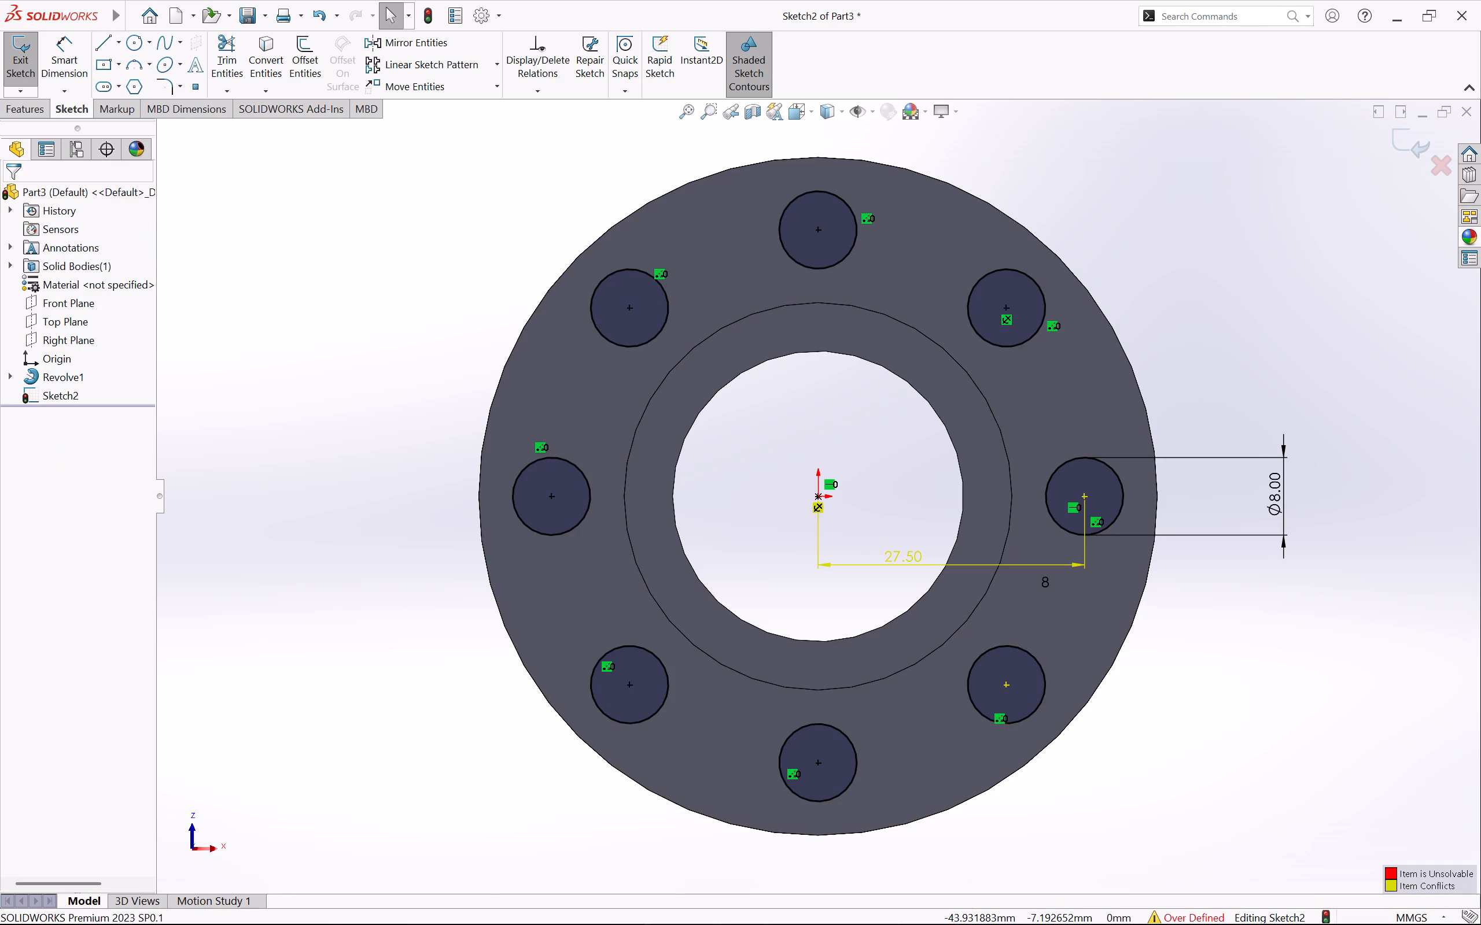
# Delete the conflicting 27.50 mm horizontal dimension and exit the sketch.
pyautogui.click(881, 550)
pyautogui.press('Delete')
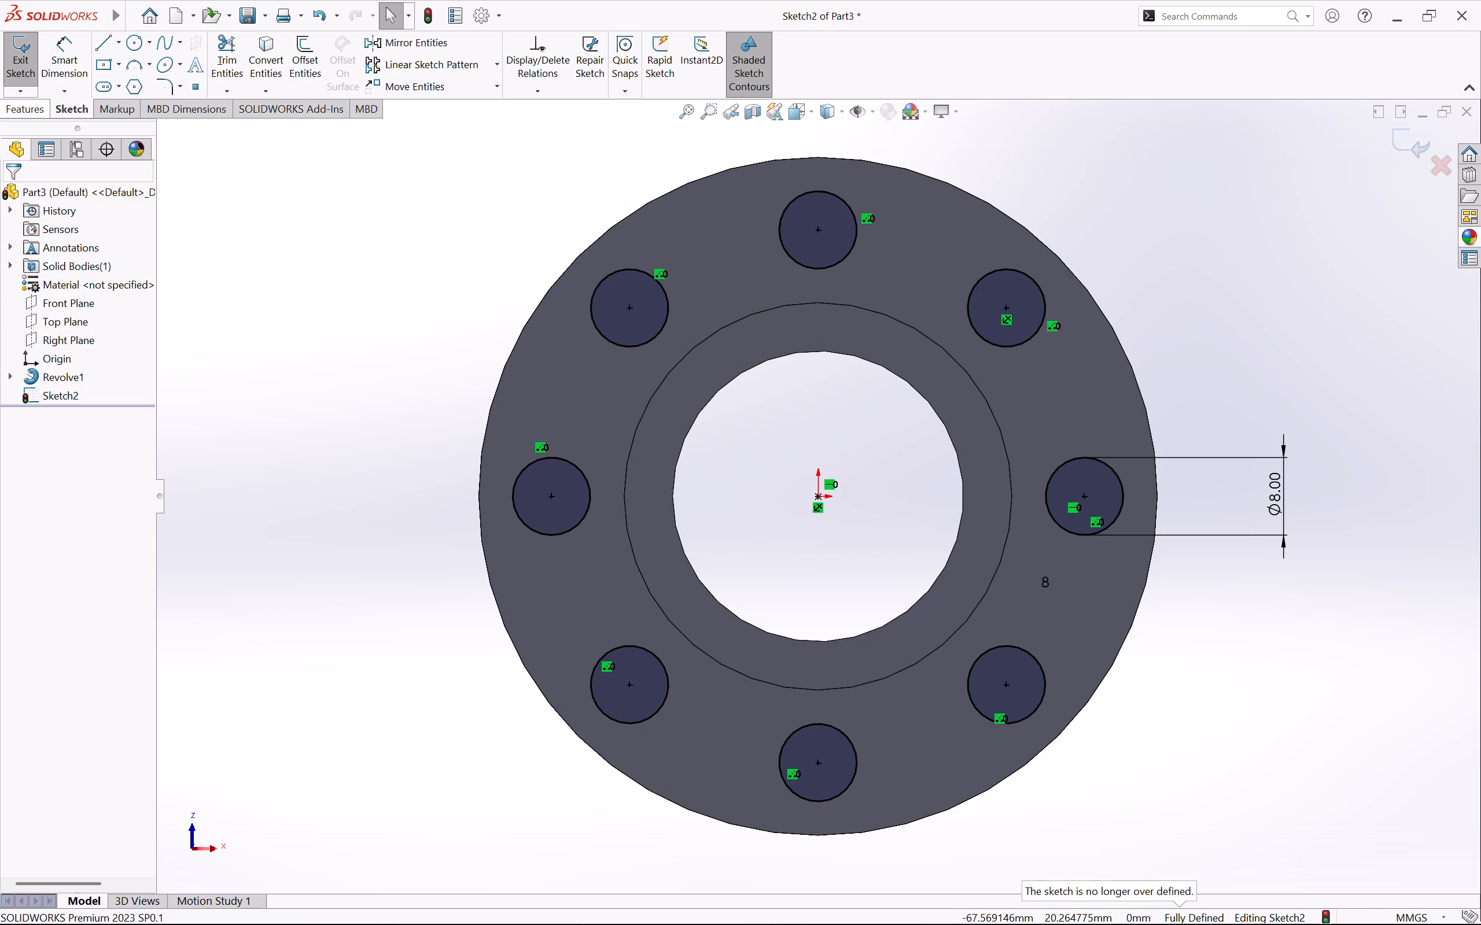
pyautogui.click(20, 69)
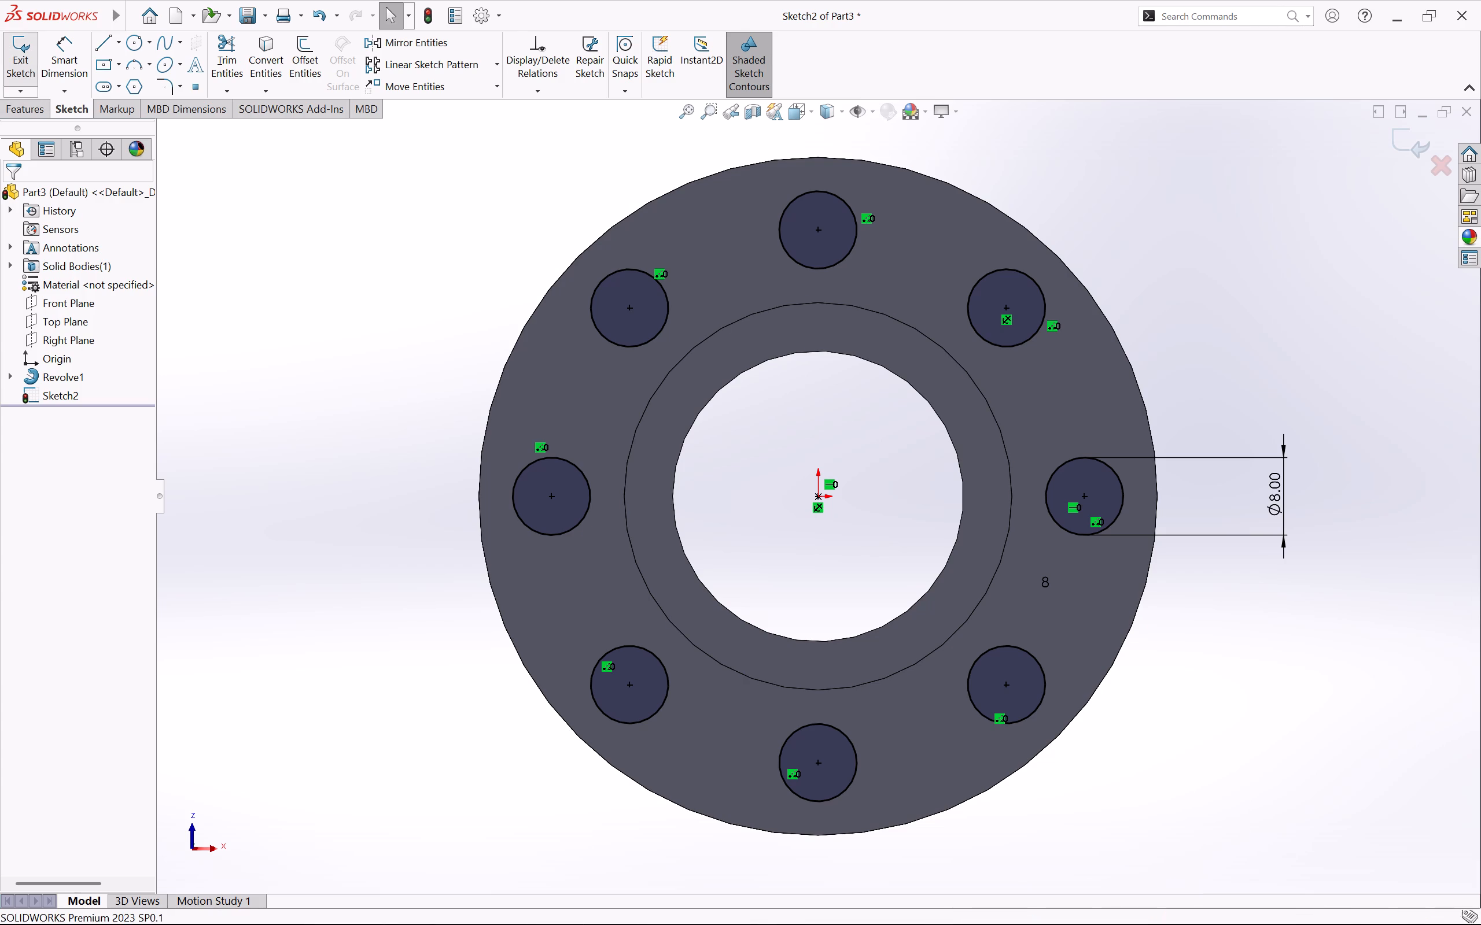
# Cut-extrude the eight patterned circles through the whole part with the Through All - Both end condition.
pyautogui.moveTo(358, 368); pyautogui.dragTo(530, 594, button='middle')
pyautogui.scroll(1, 528, 594)
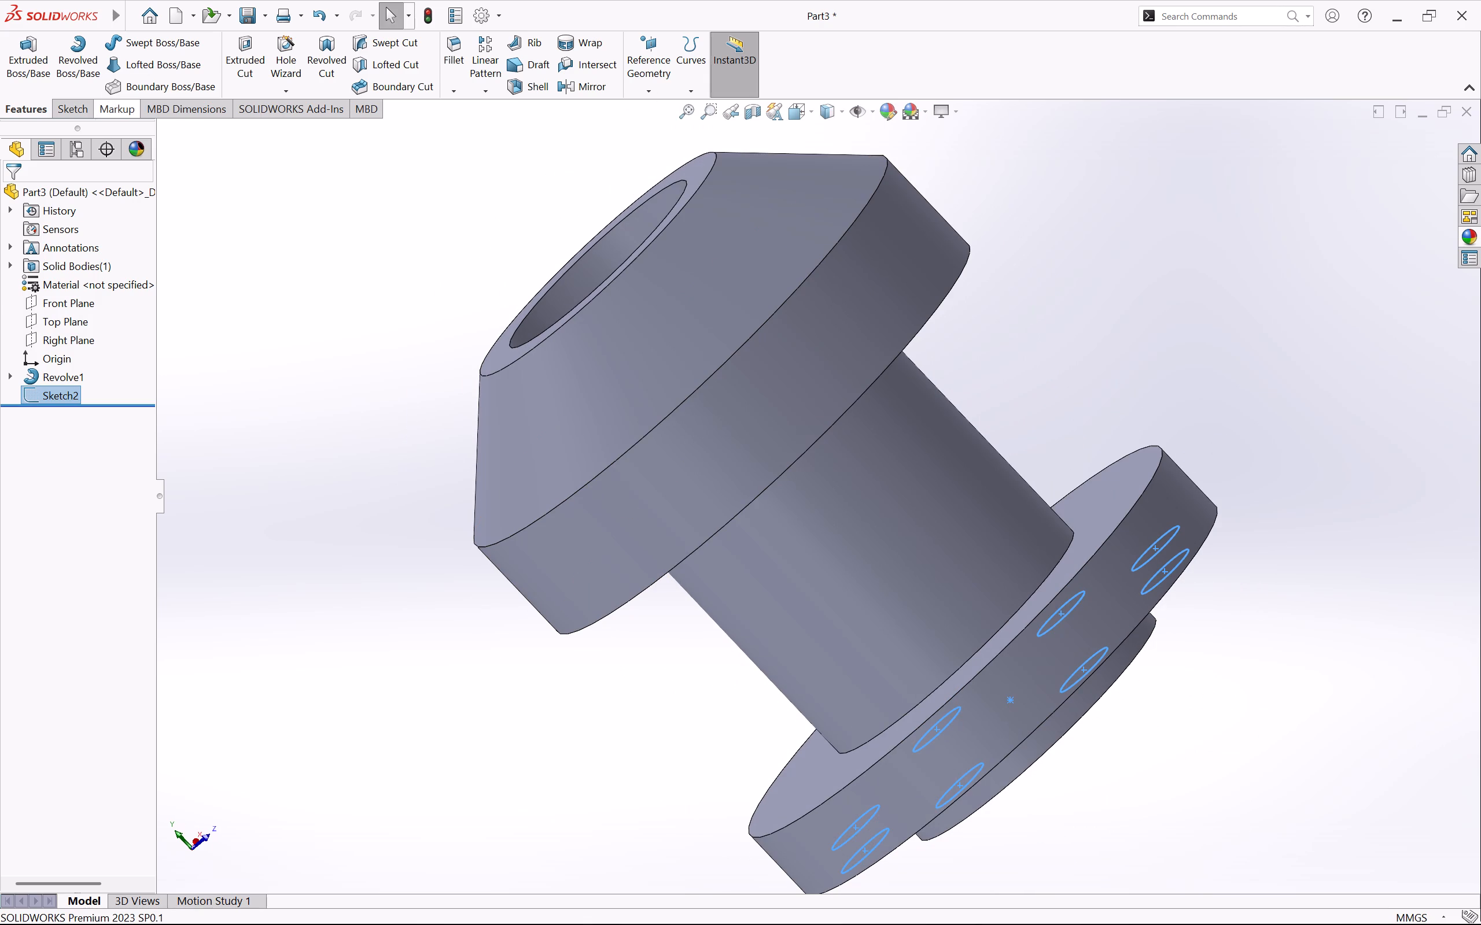
pyautogui.click(233, 64)
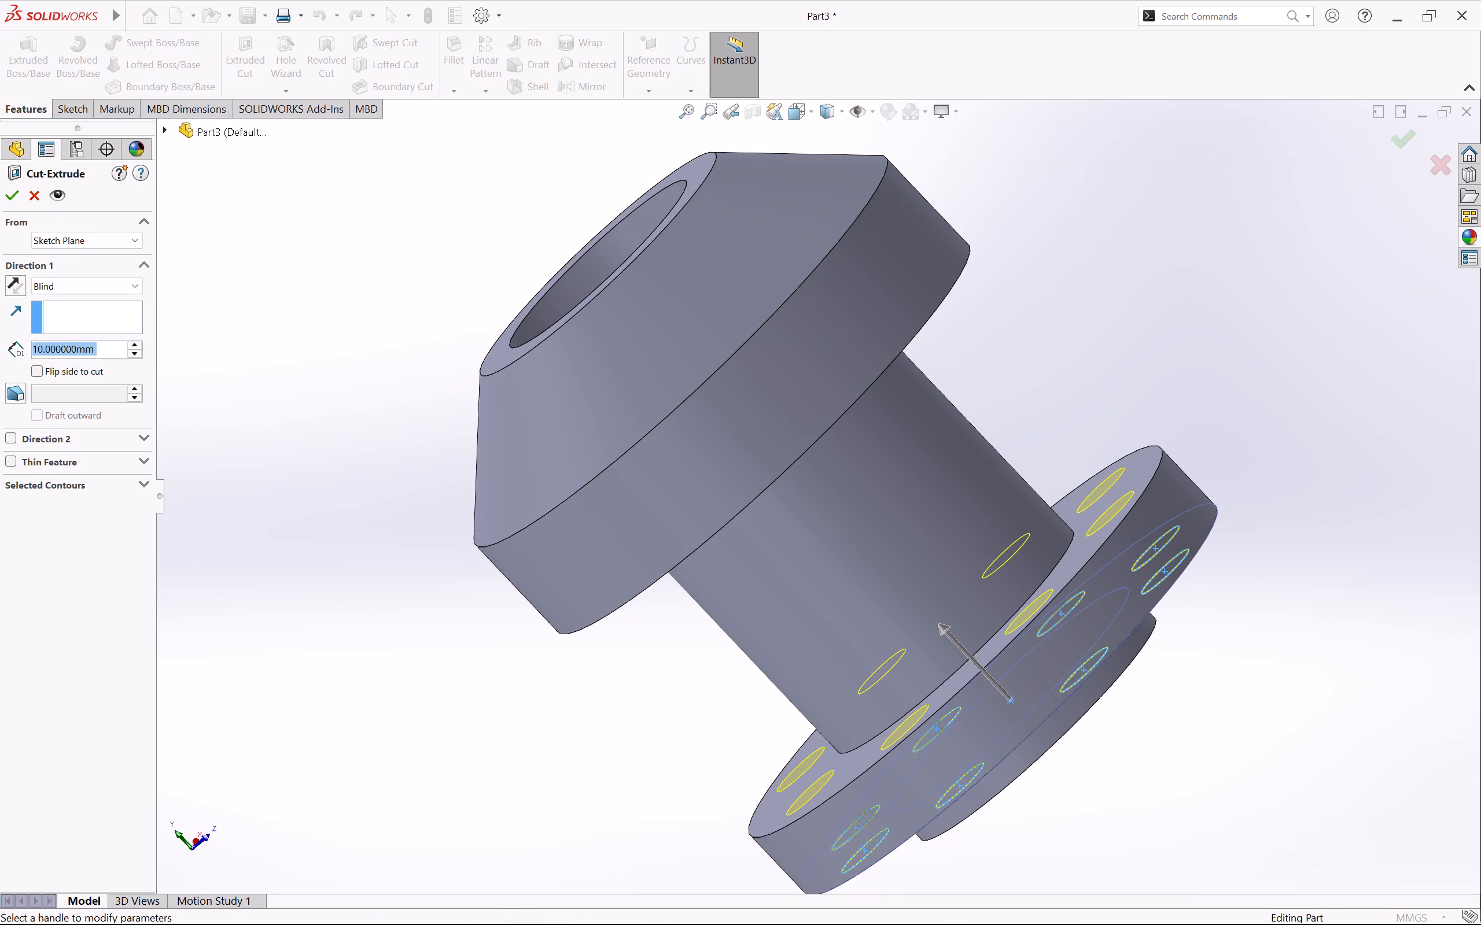
pyautogui.click(100, 287)
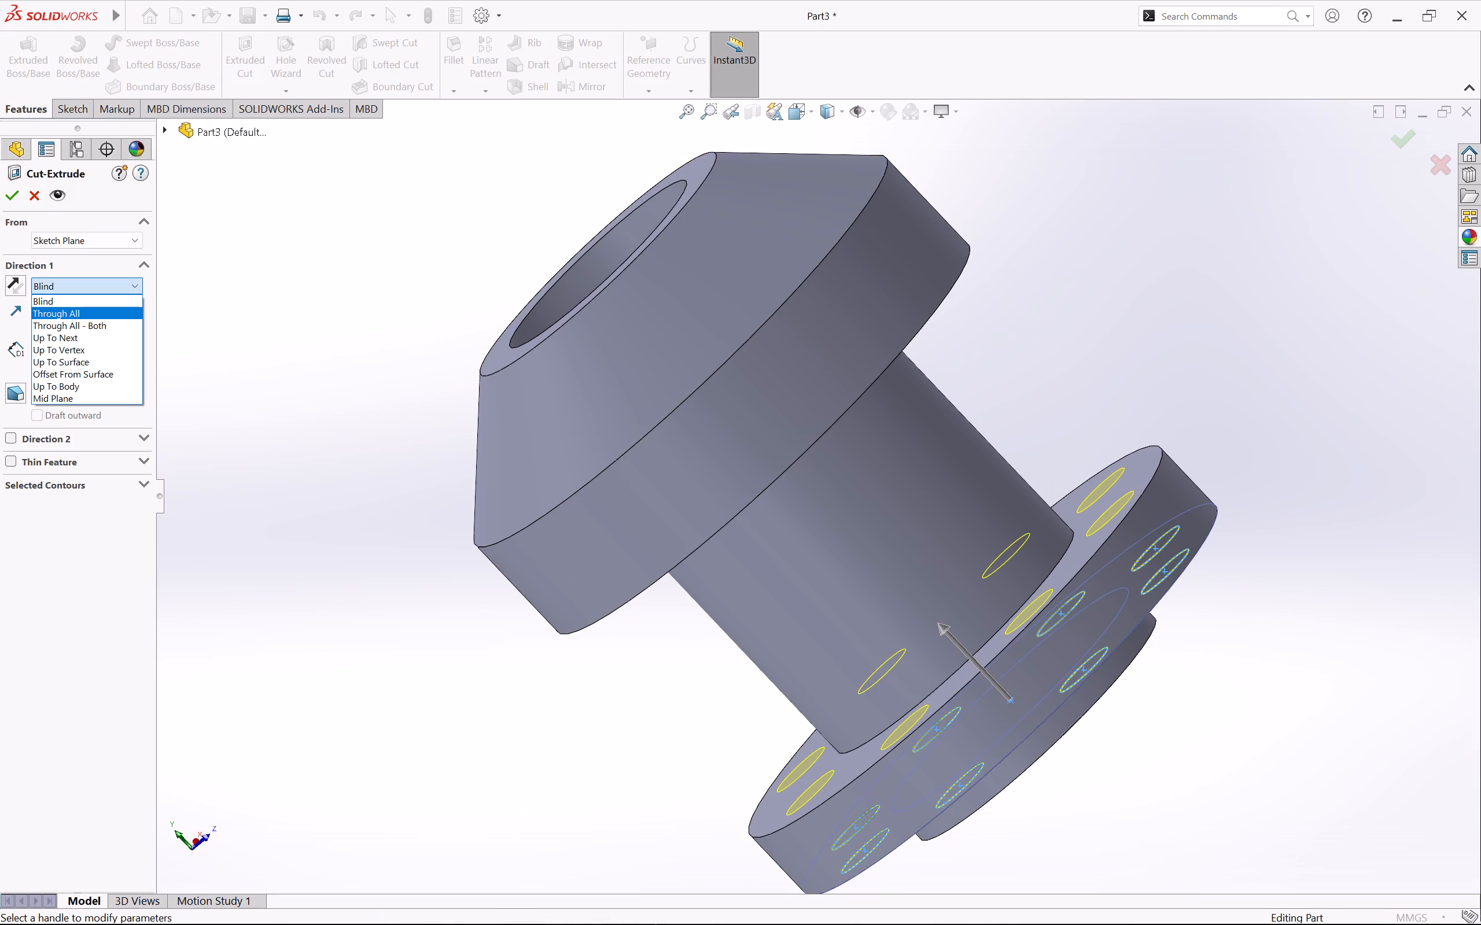
pyautogui.click(95, 321)
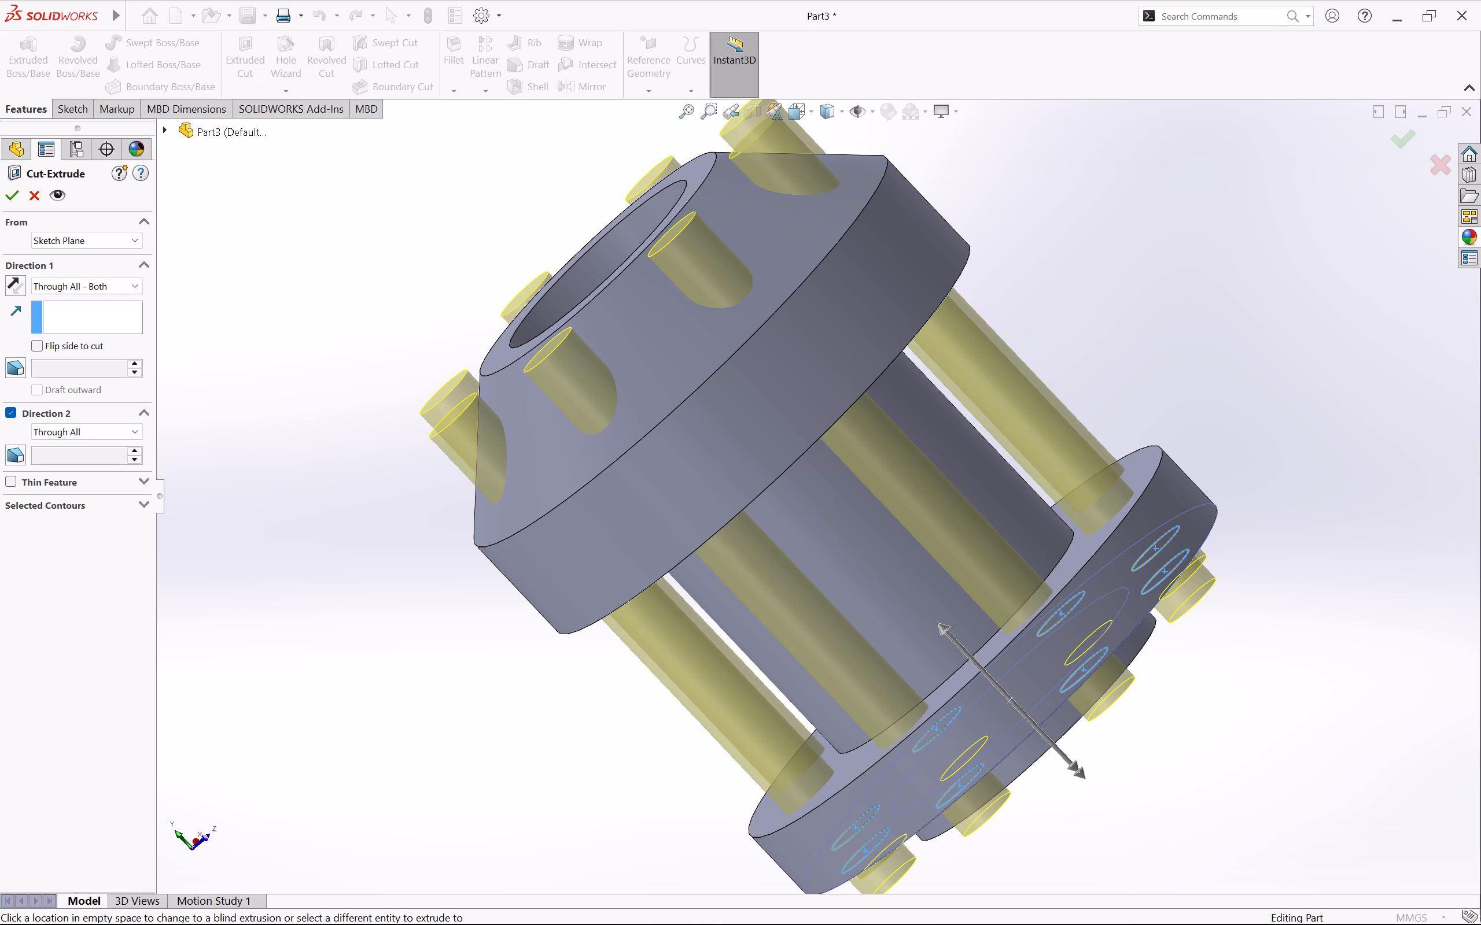
pyautogui.click(12, 199)
pyautogui.click(338, 472)
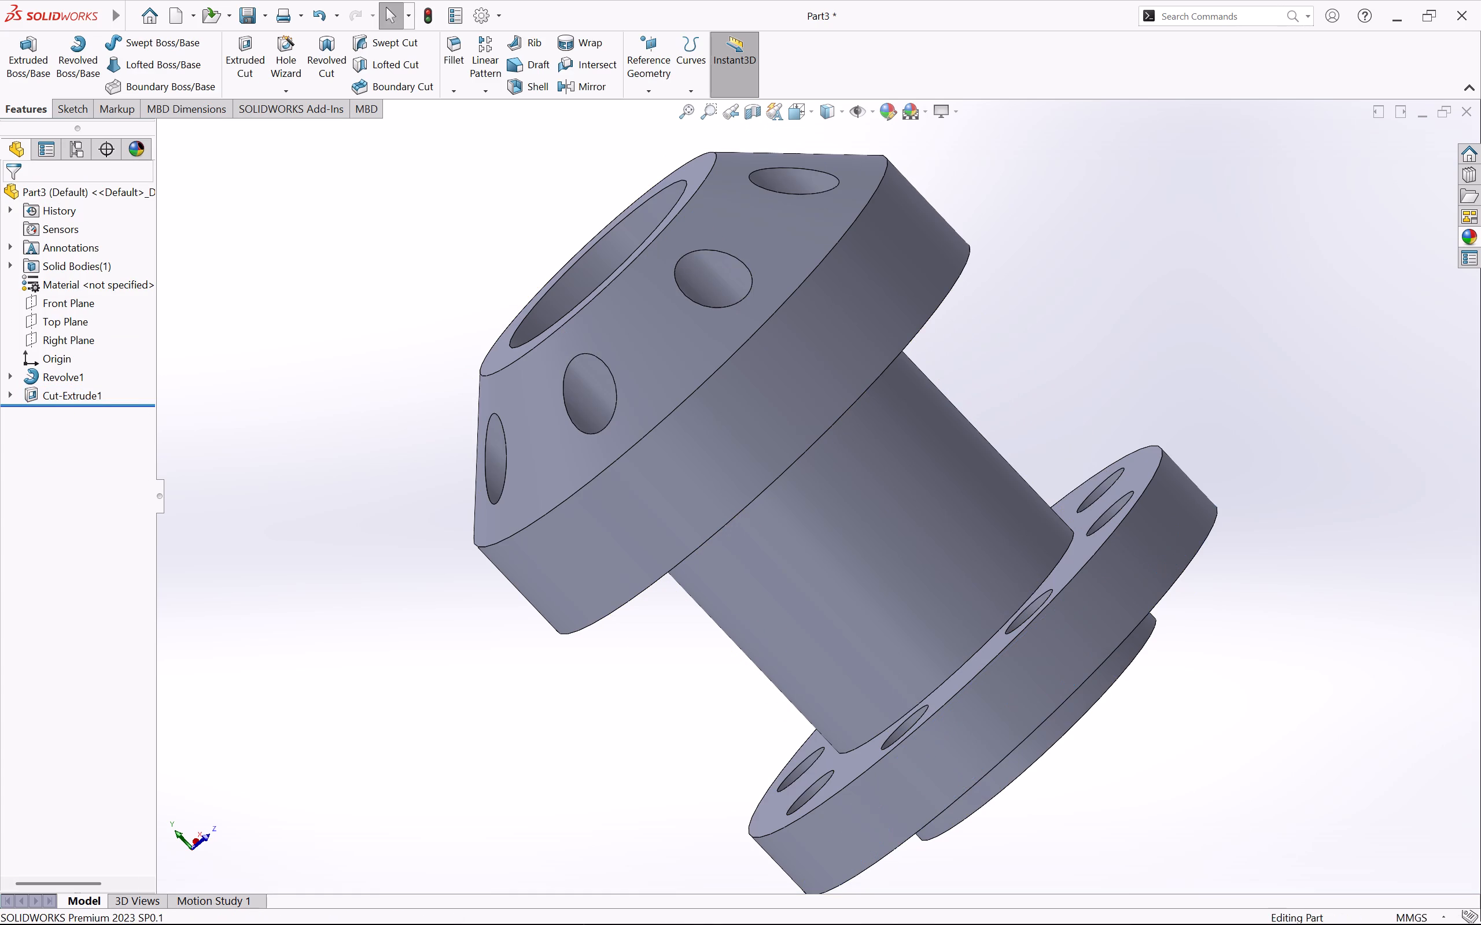
# Inspect the cut holes in isometric and front views, using a temporary section view on the Front Plane.
pyautogui.moveTo(338, 472); pyautogui.dragTo(447, 395, button='middle')
pyautogui.hotkey('ctrl', '7')
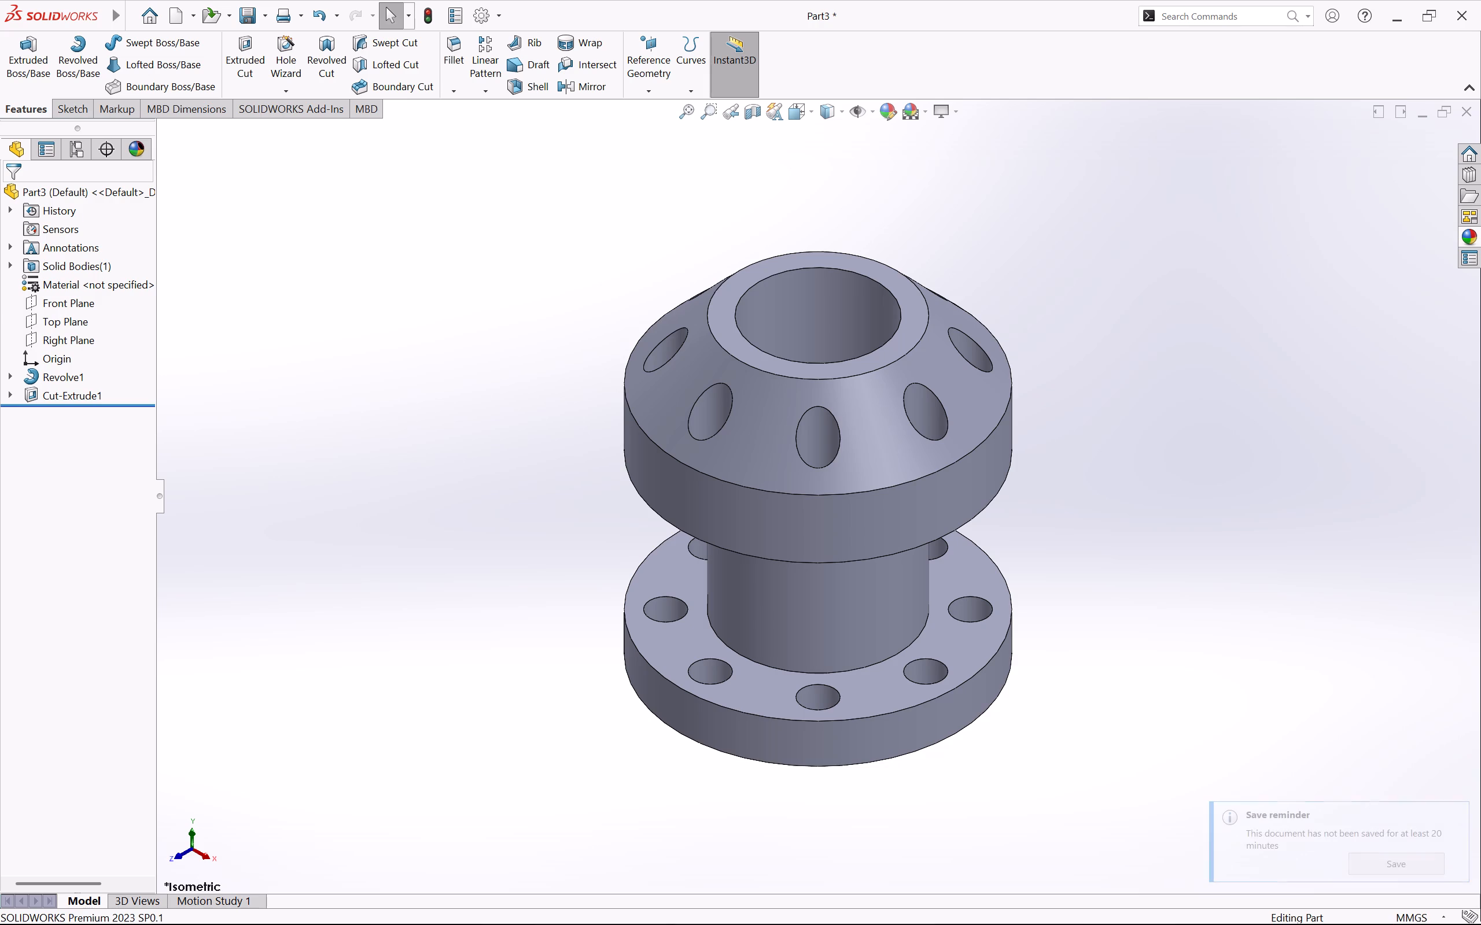
pyautogui.hotkey('ctrl', '1')
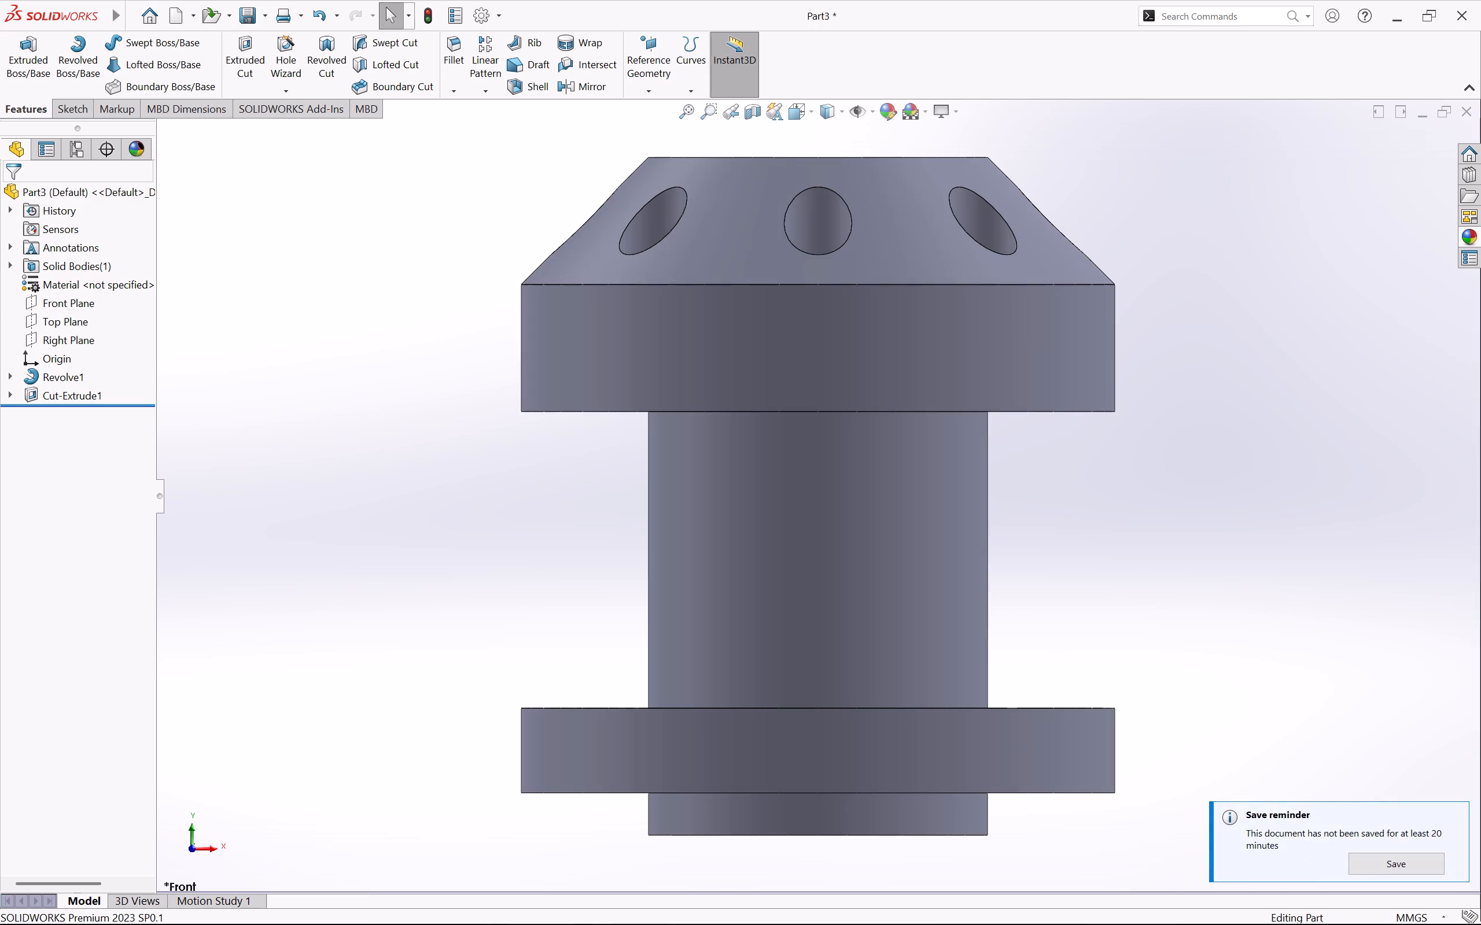
pyautogui.scroll(2, 883, 530)
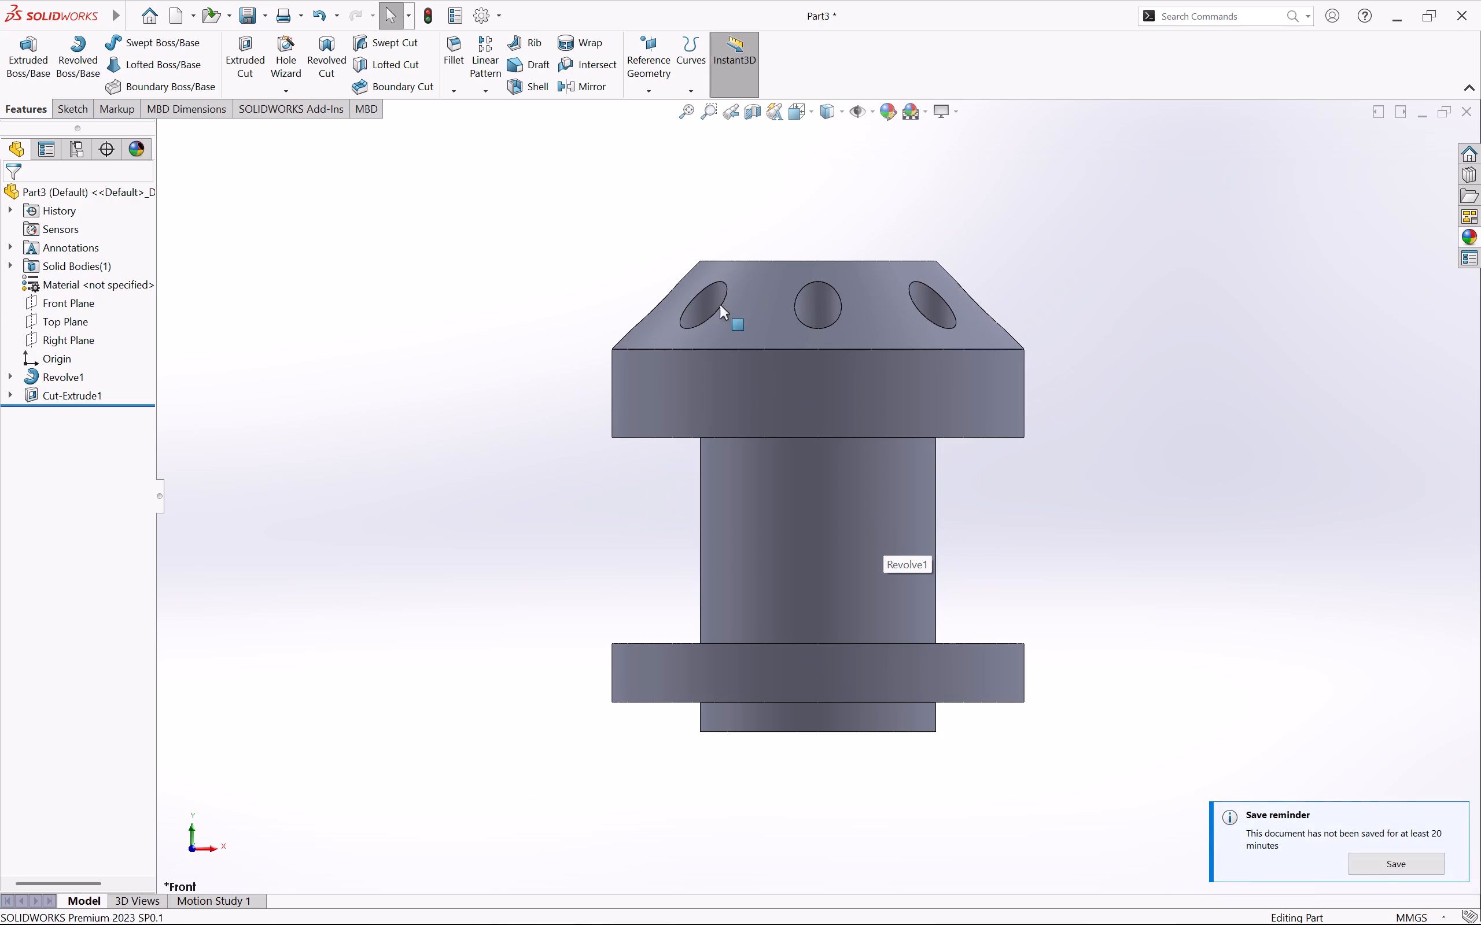
pyautogui.click(755, 119)
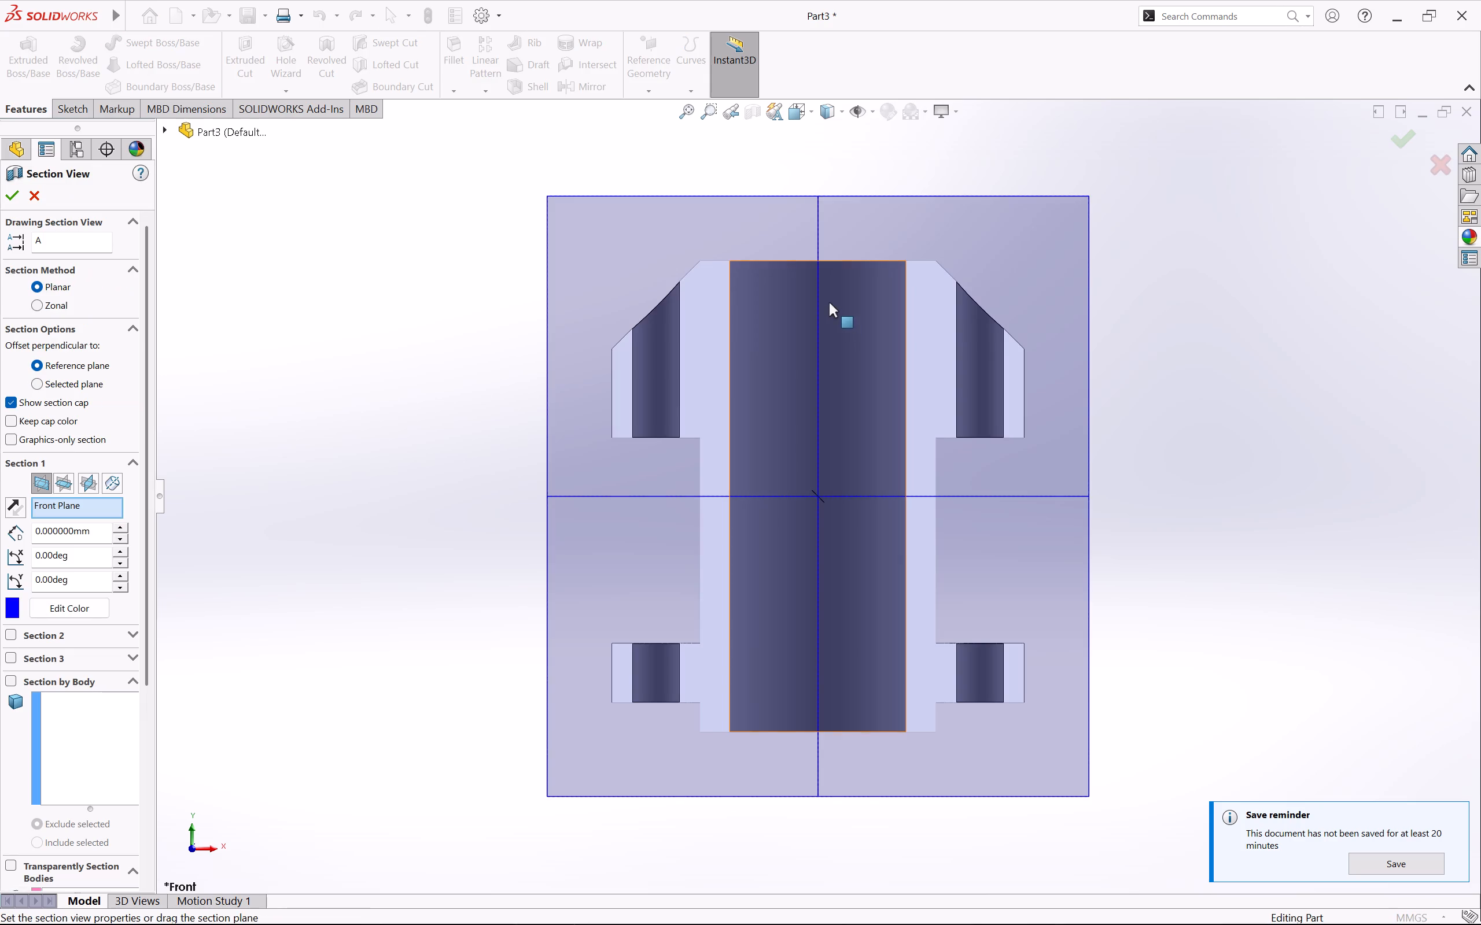
pyautogui.click(1154, 494)
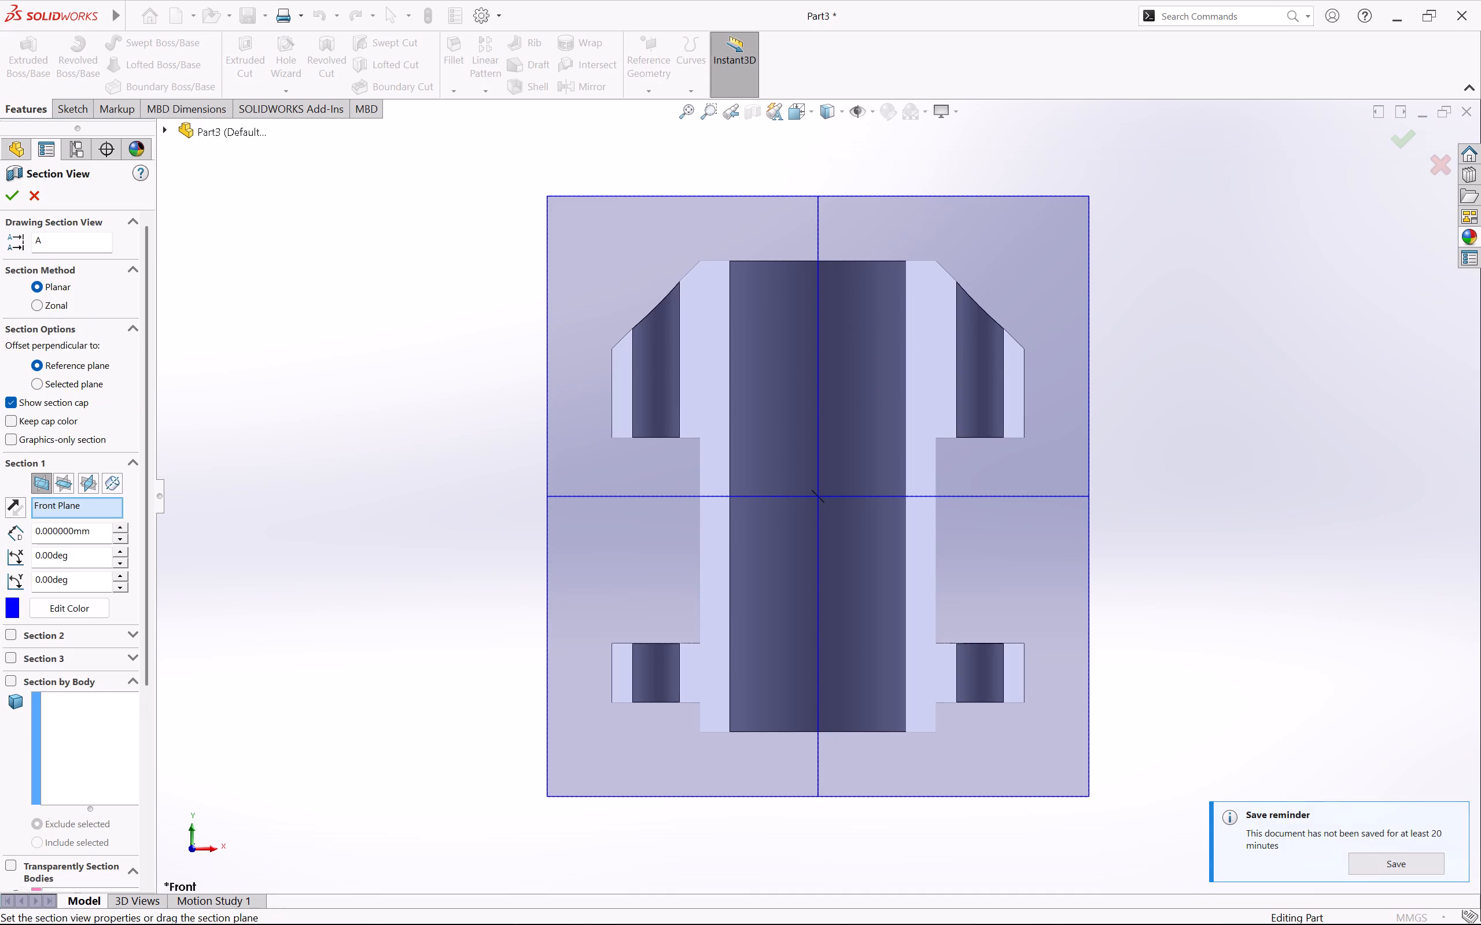
pyautogui.click(16, 206)
pyautogui.click(9, 195)
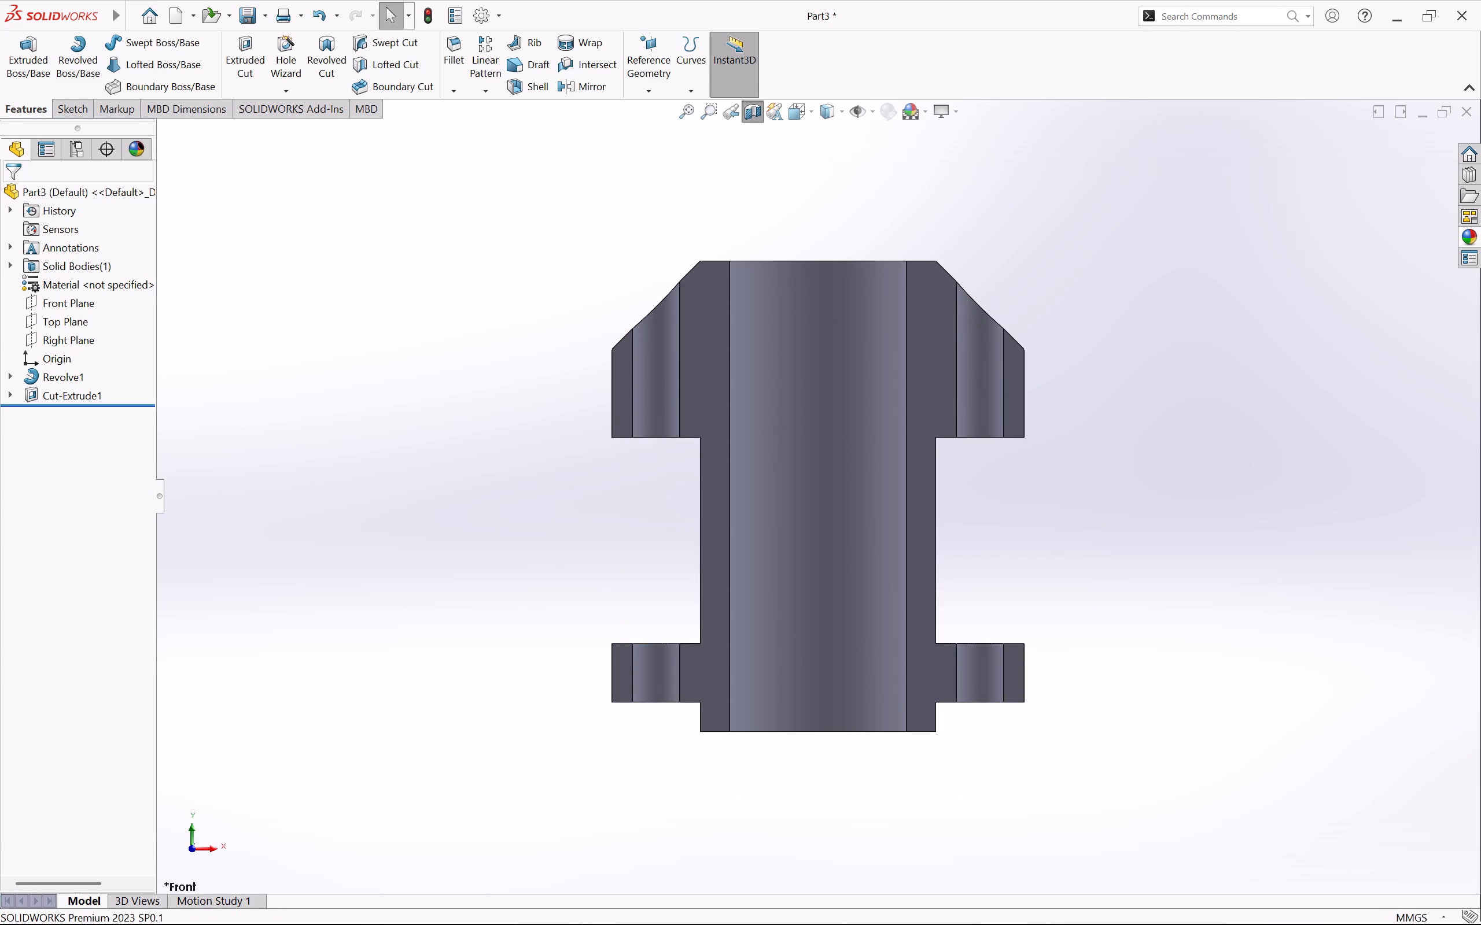
pyautogui.click(755, 119)
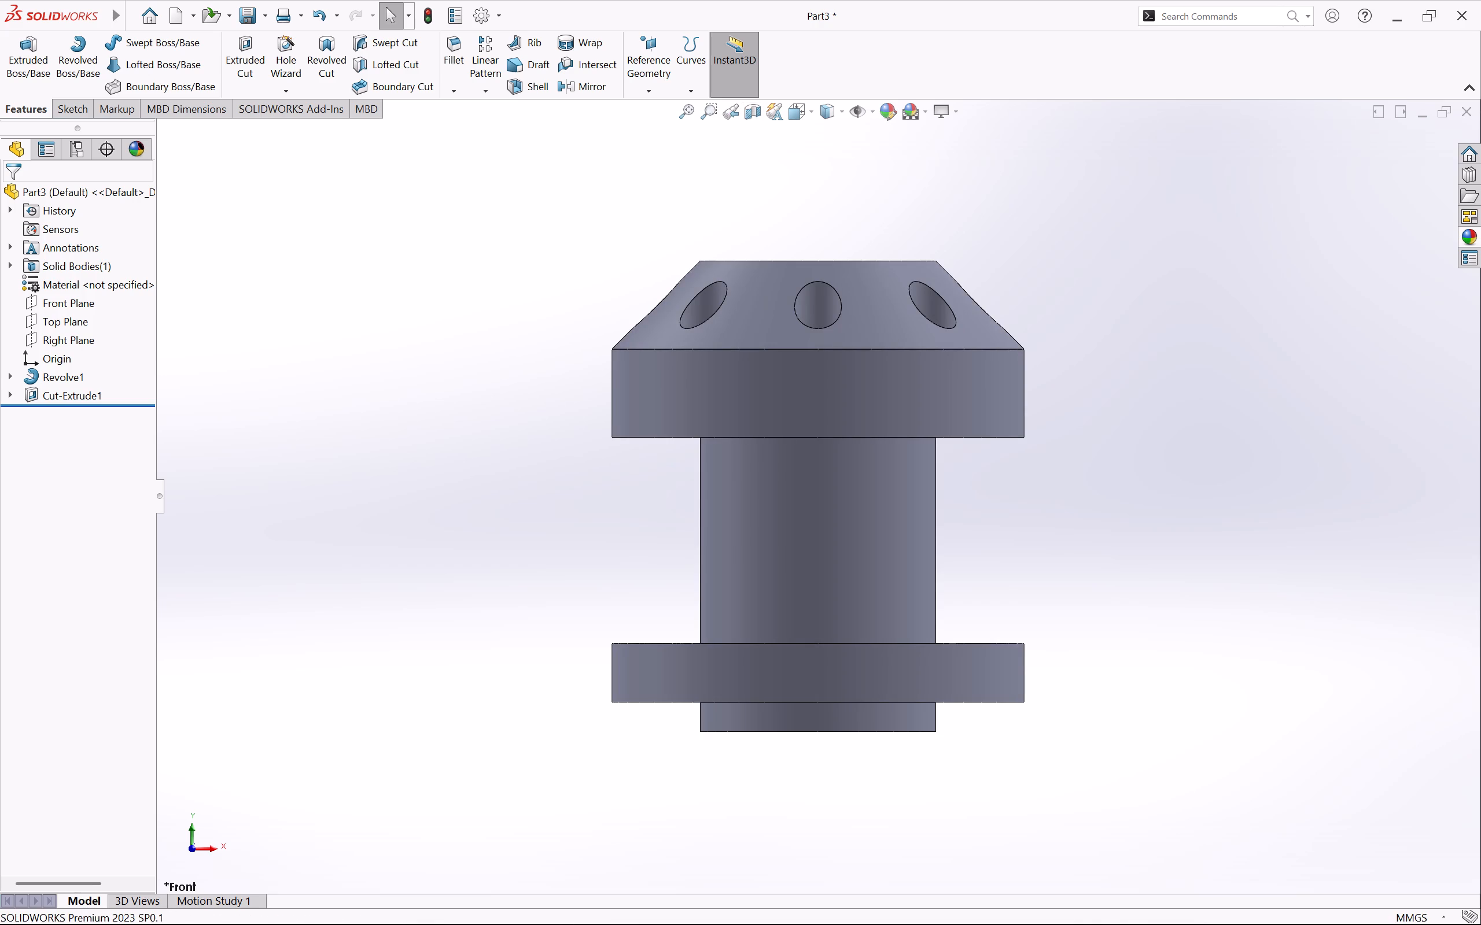
pyautogui.hotkey('ctrl', '7')
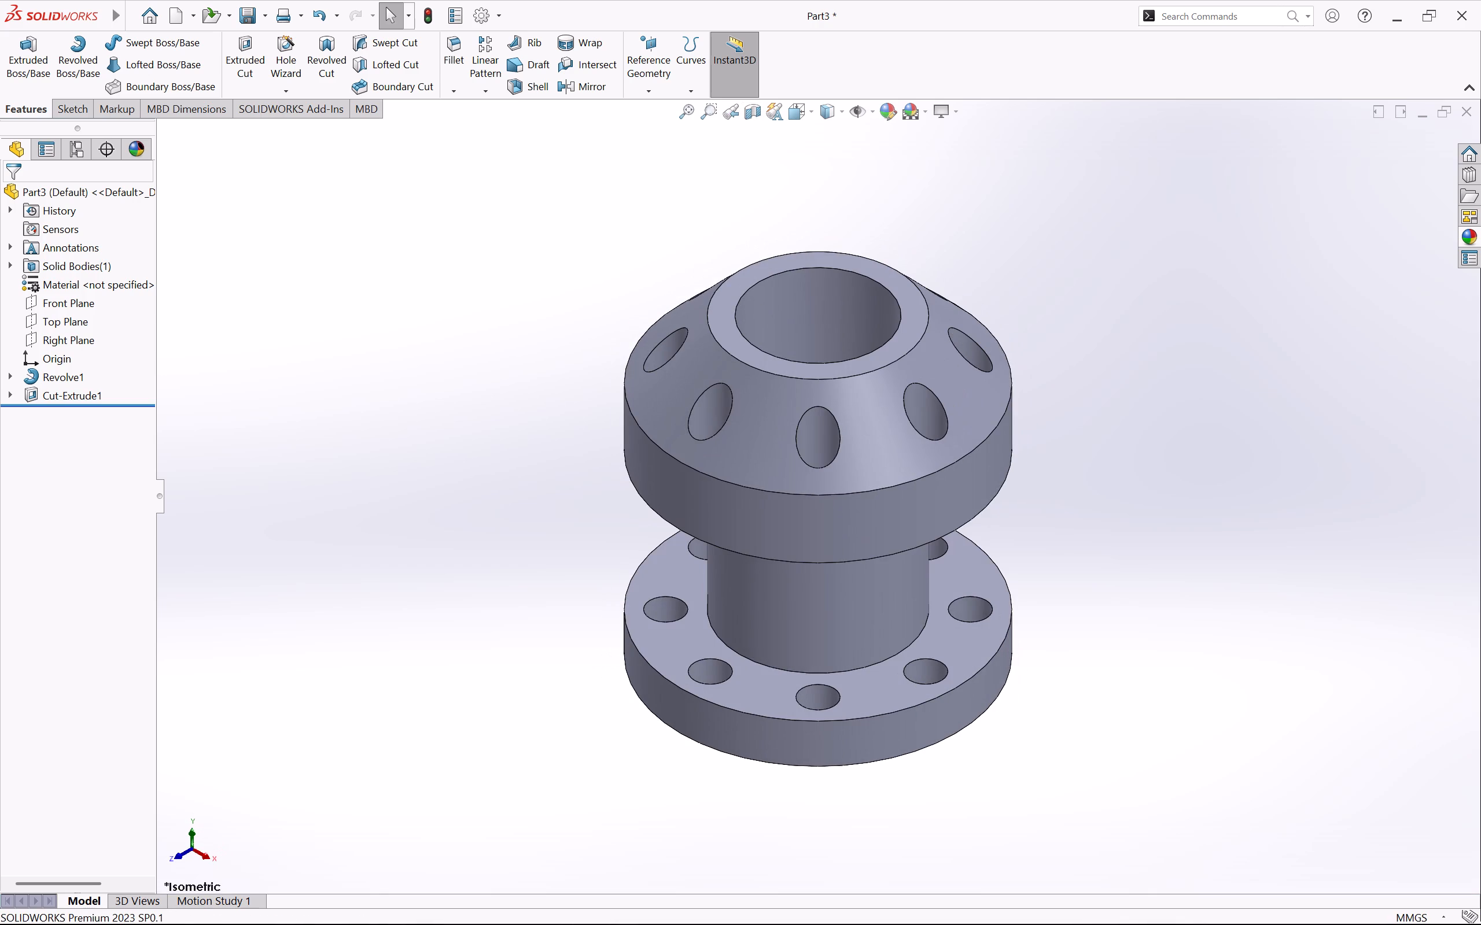
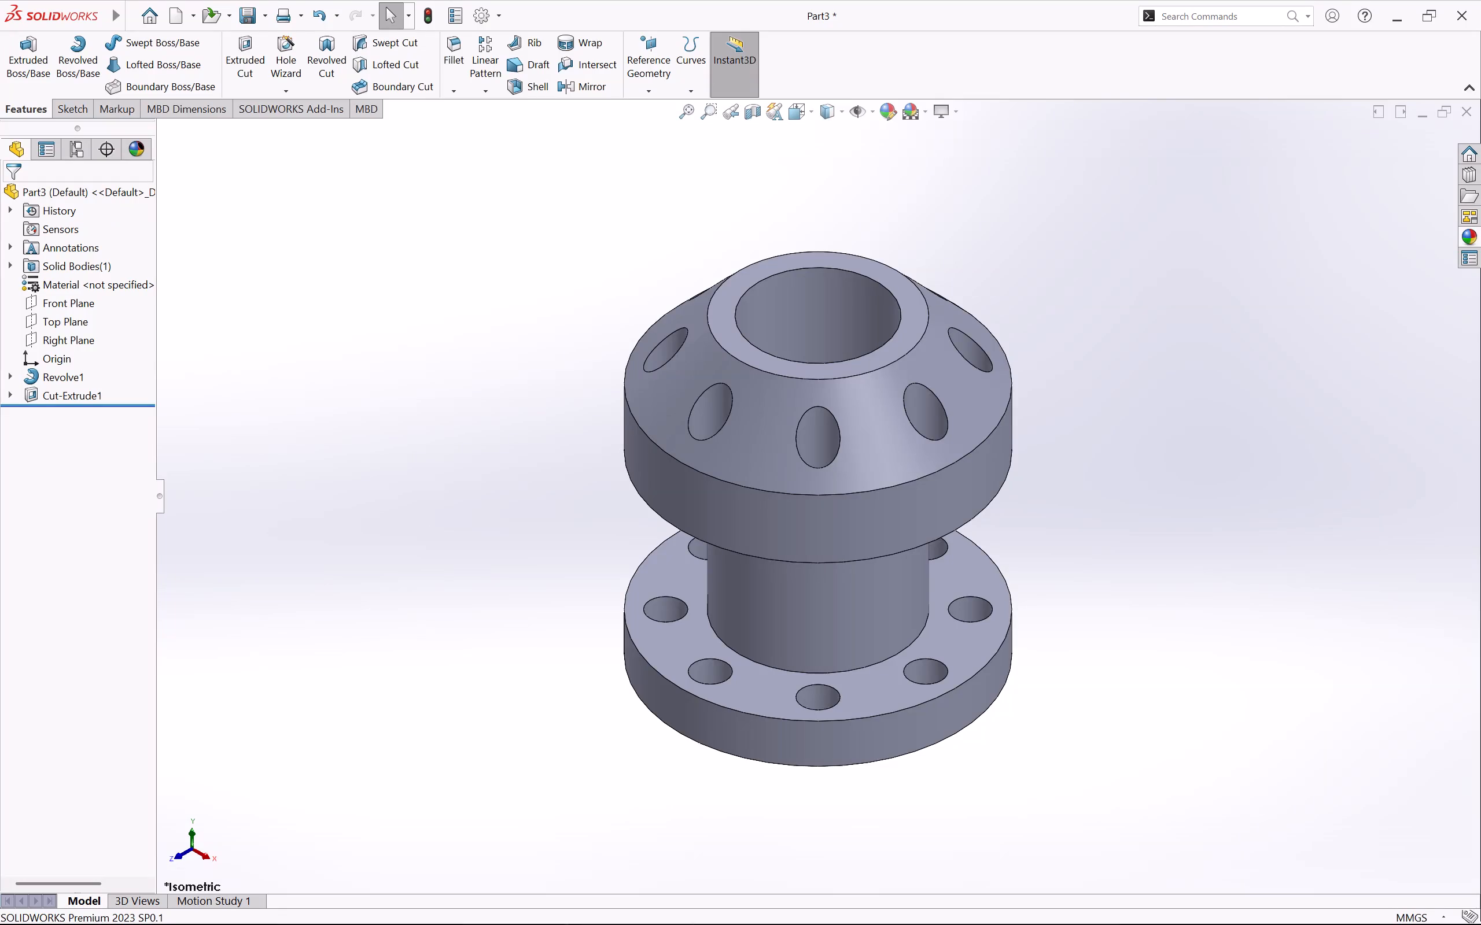
# Save the part as "fx Part 7" in SOLIDWORKS Part format in the solid works folder on the Desktop.
pyautogui.click(250, 25)
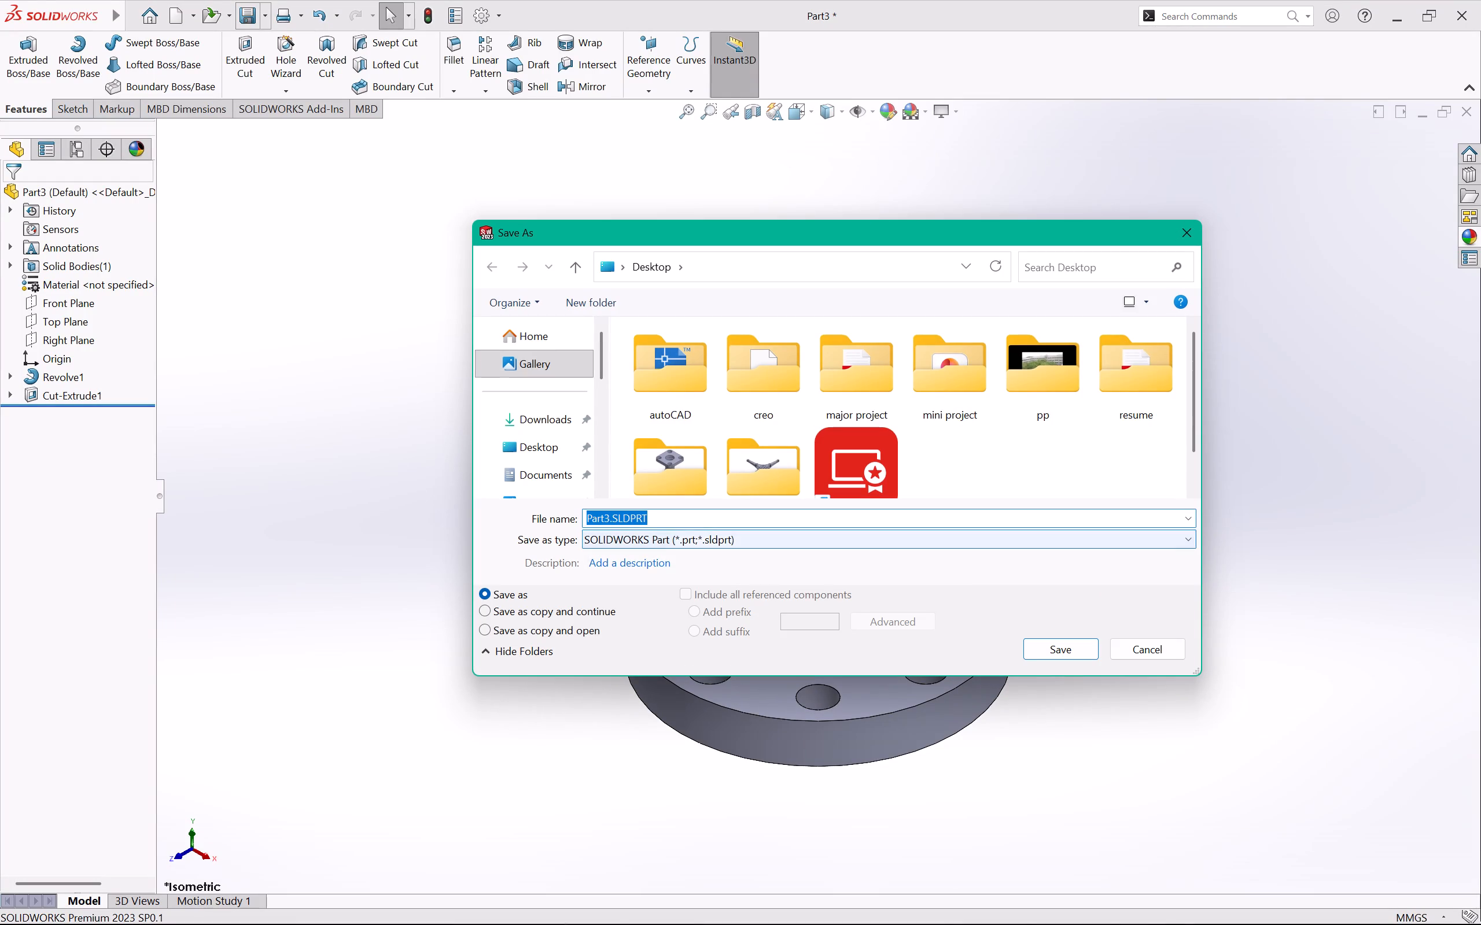
pyautogui.click(591, 517)
pyautogui.press('Left')
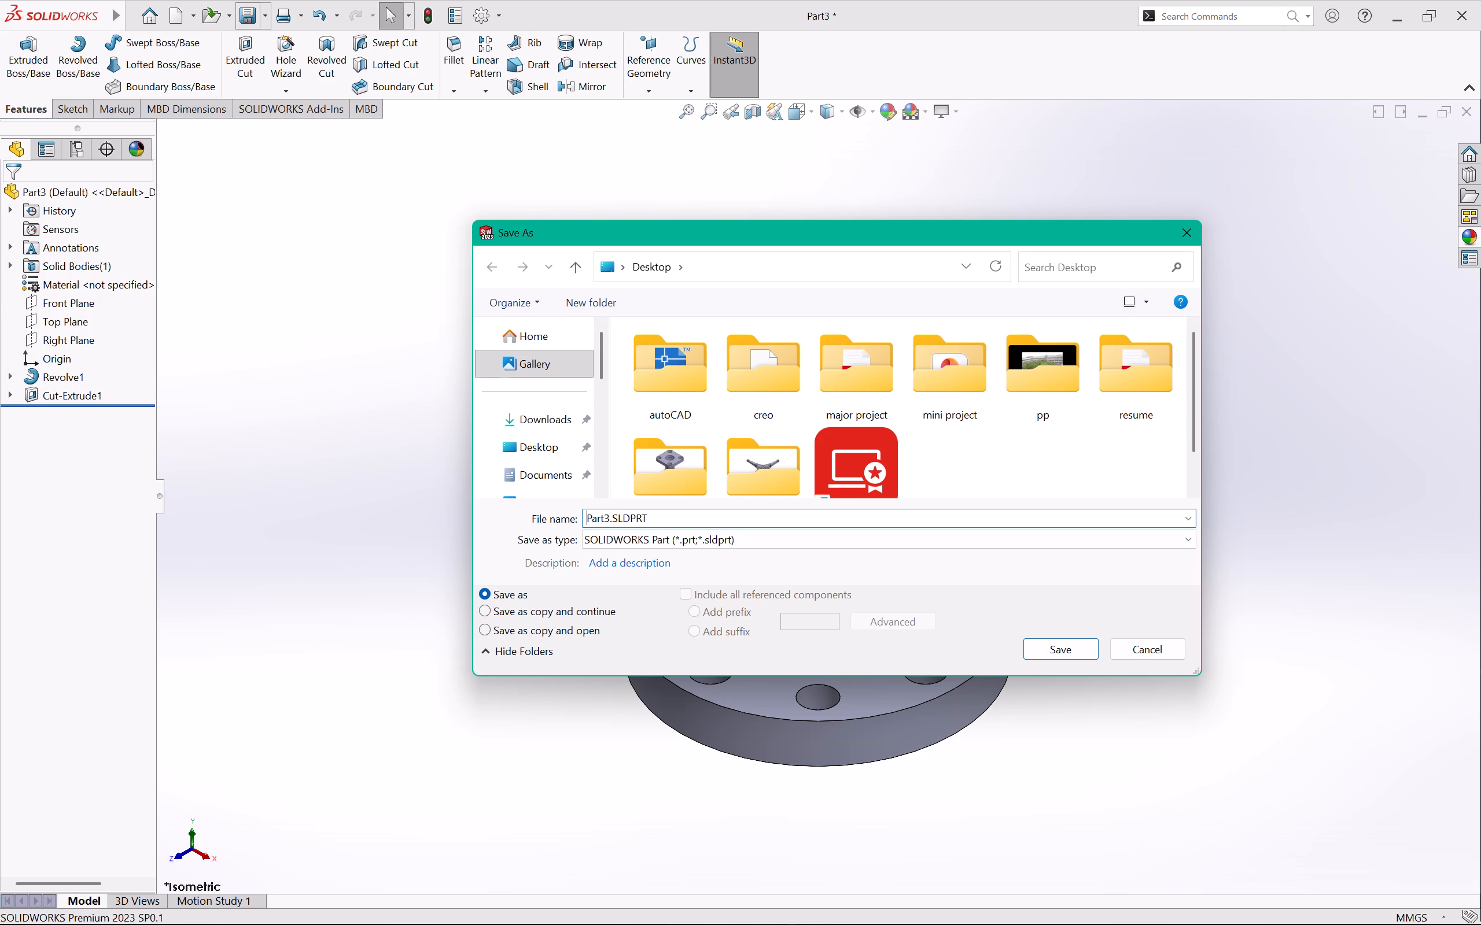
pyautogui.write('fx')
pyautogui.press('space')
pyautogui.press('Right')
pyautogui.press('Right')
pyautogui.press('Right')
pyautogui.press('Right')
pyautogui.press('space')
pyautogui.press('Right')
pyautogui.press('BackSpace')
pyautogui.press('7')
pyautogui.press('space')
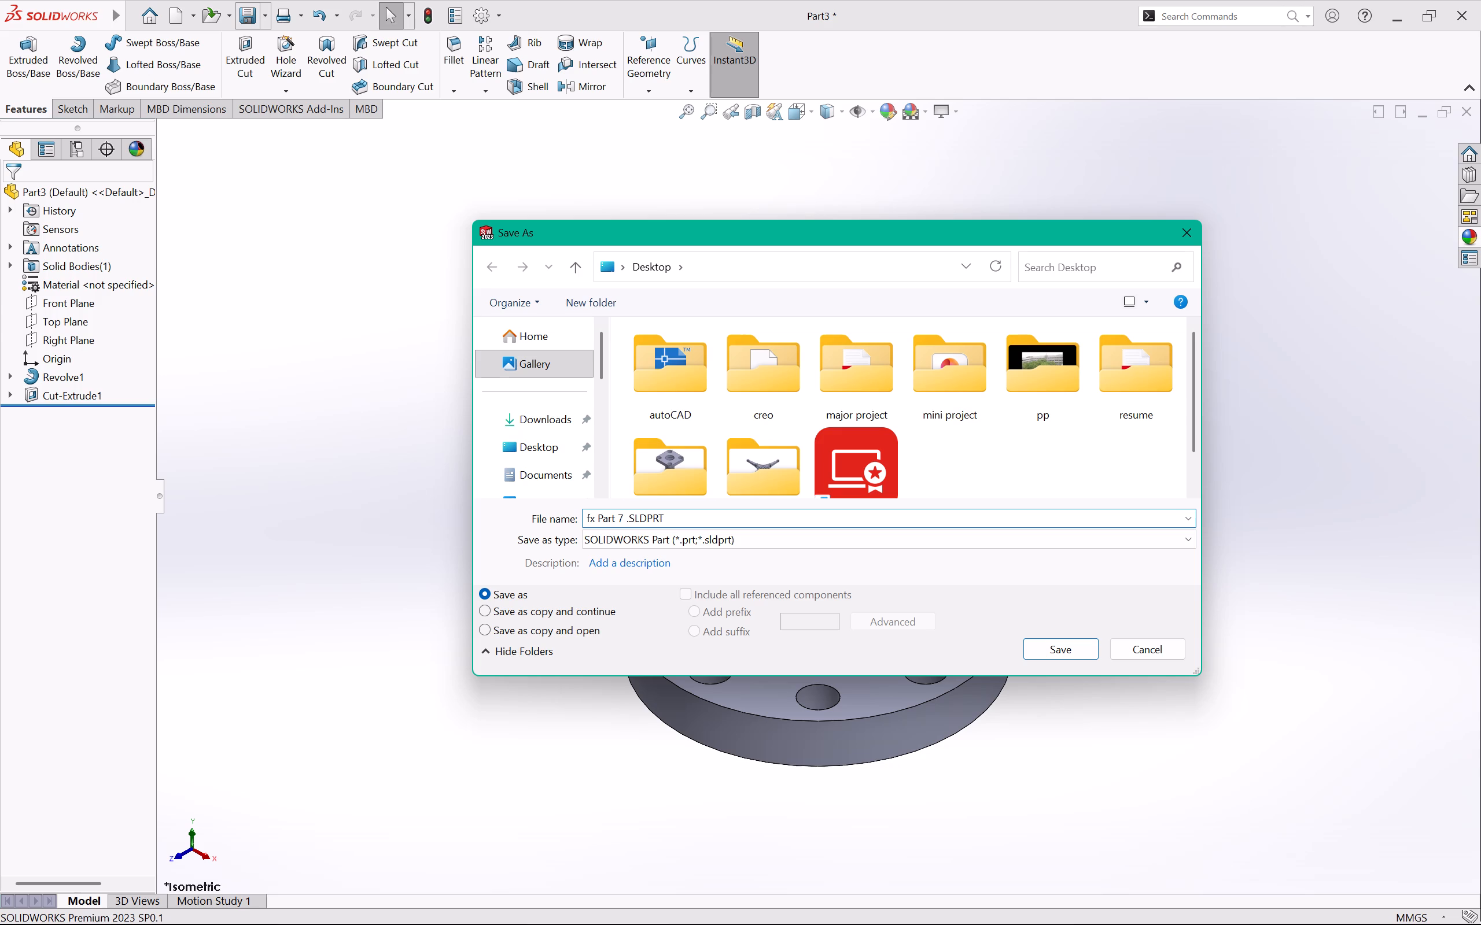
pyautogui.click(544, 452)
pyautogui.click(506, 452)
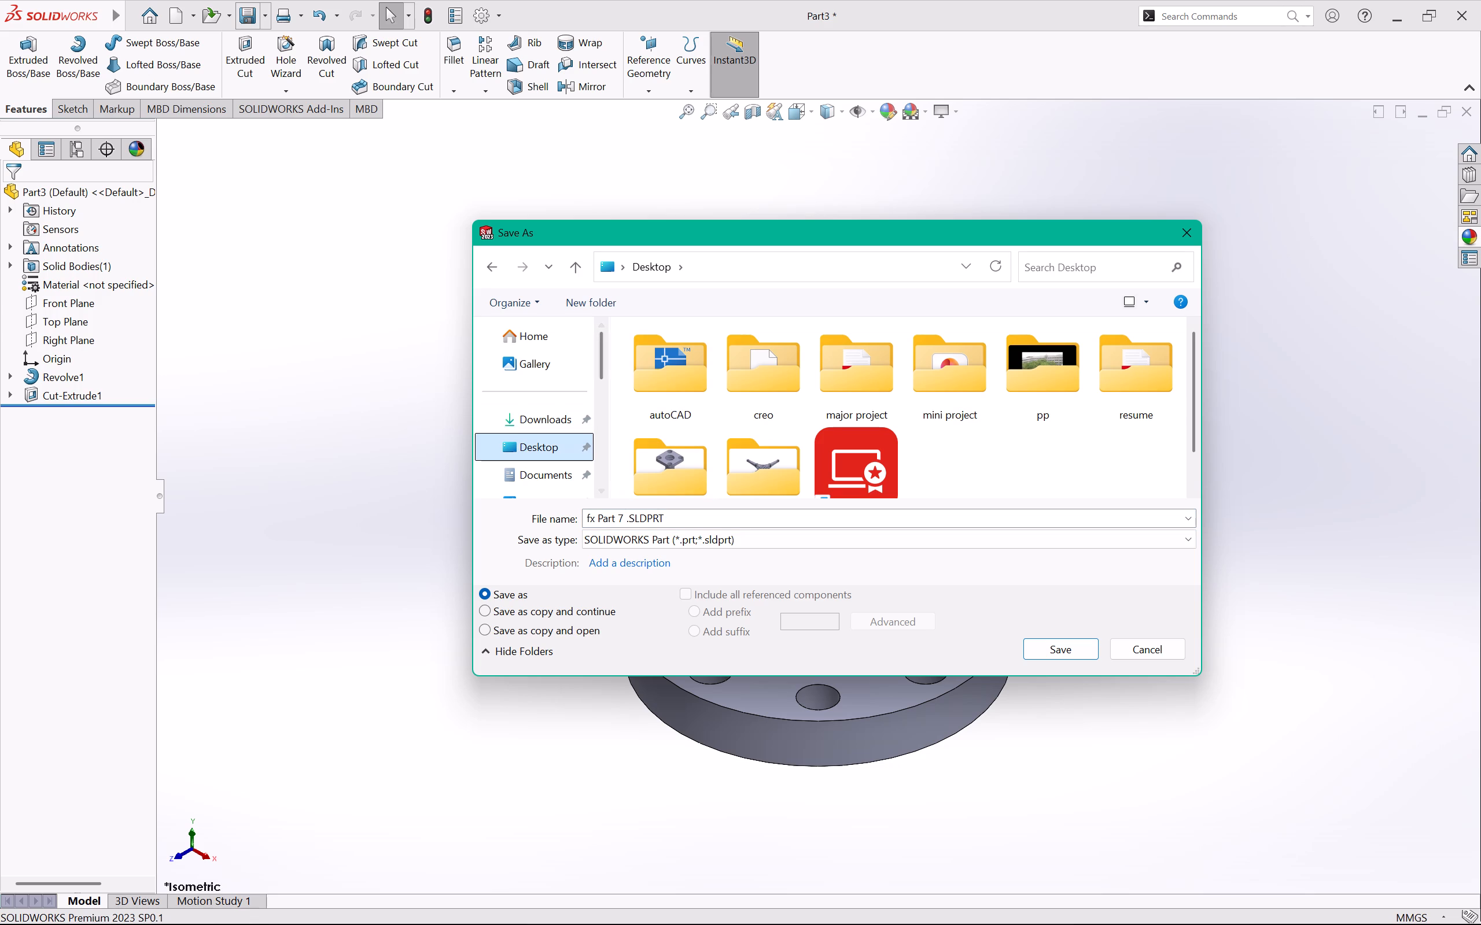
pyautogui.doubleClick(650, 454)
pyautogui.click(1067, 646)
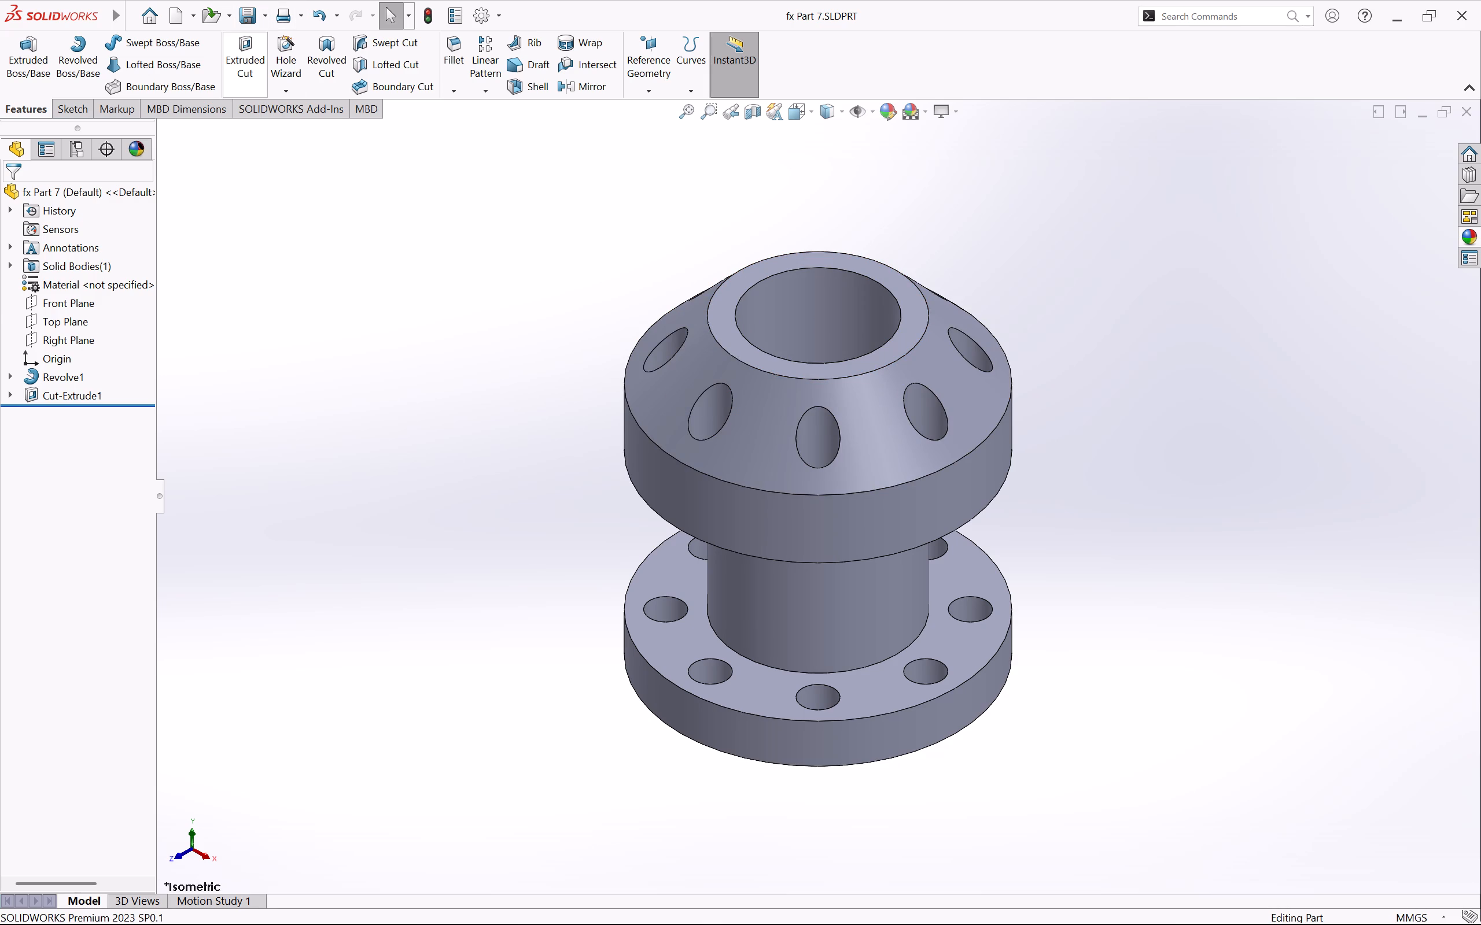
# Save a PDF copy of the part as "fx Part 7.pdf" on the Desktop.
pyautogui.click(268, 10)
pyautogui.click(278, 65)
pyautogui.click(699, 540)
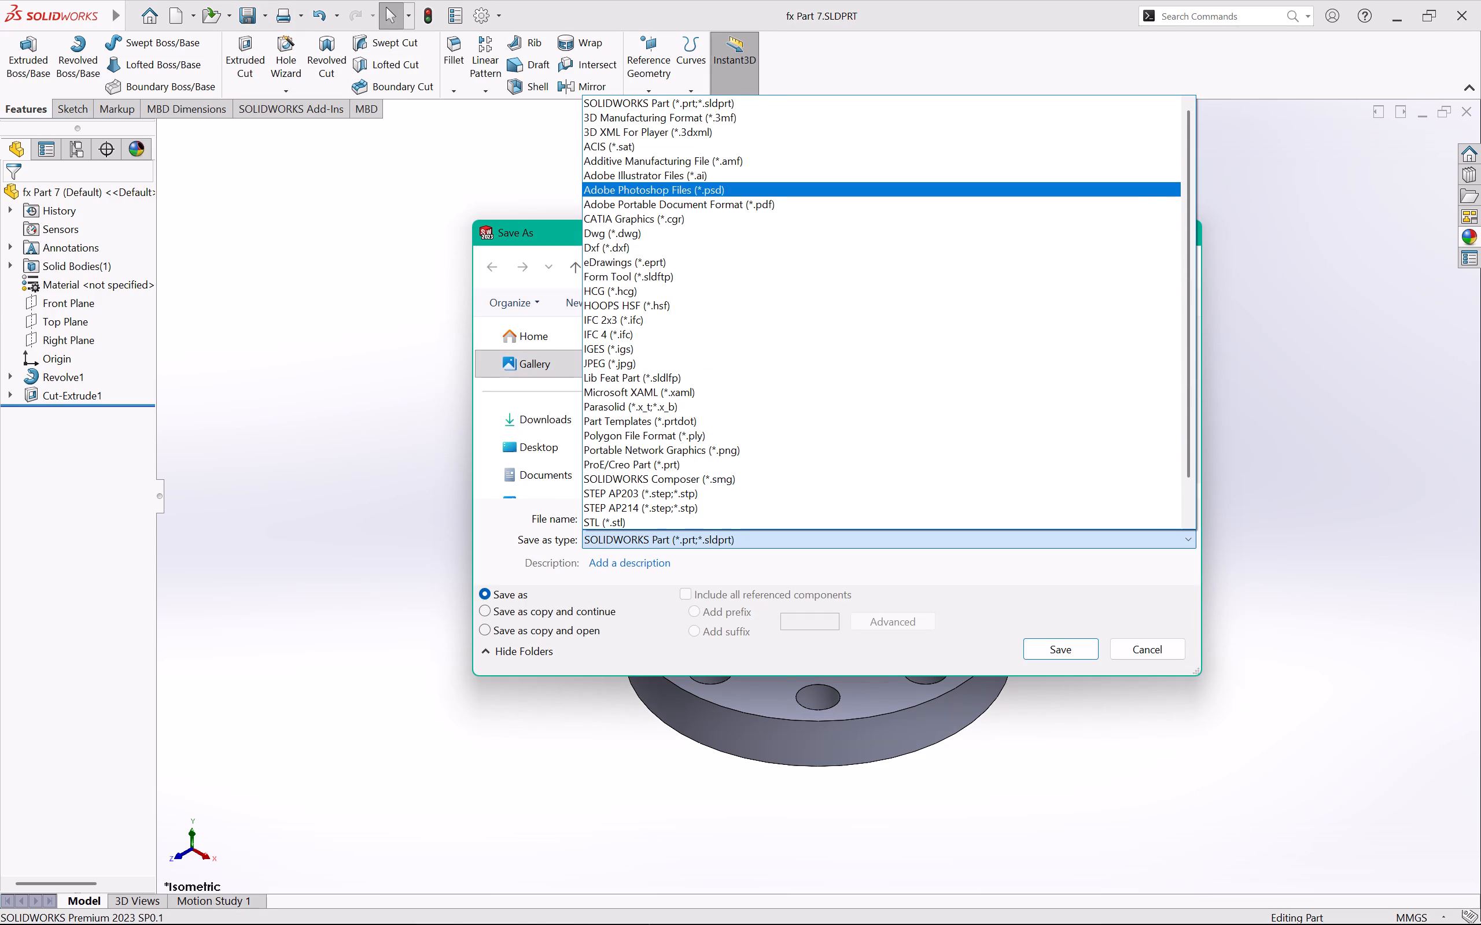
pyautogui.click(751, 210)
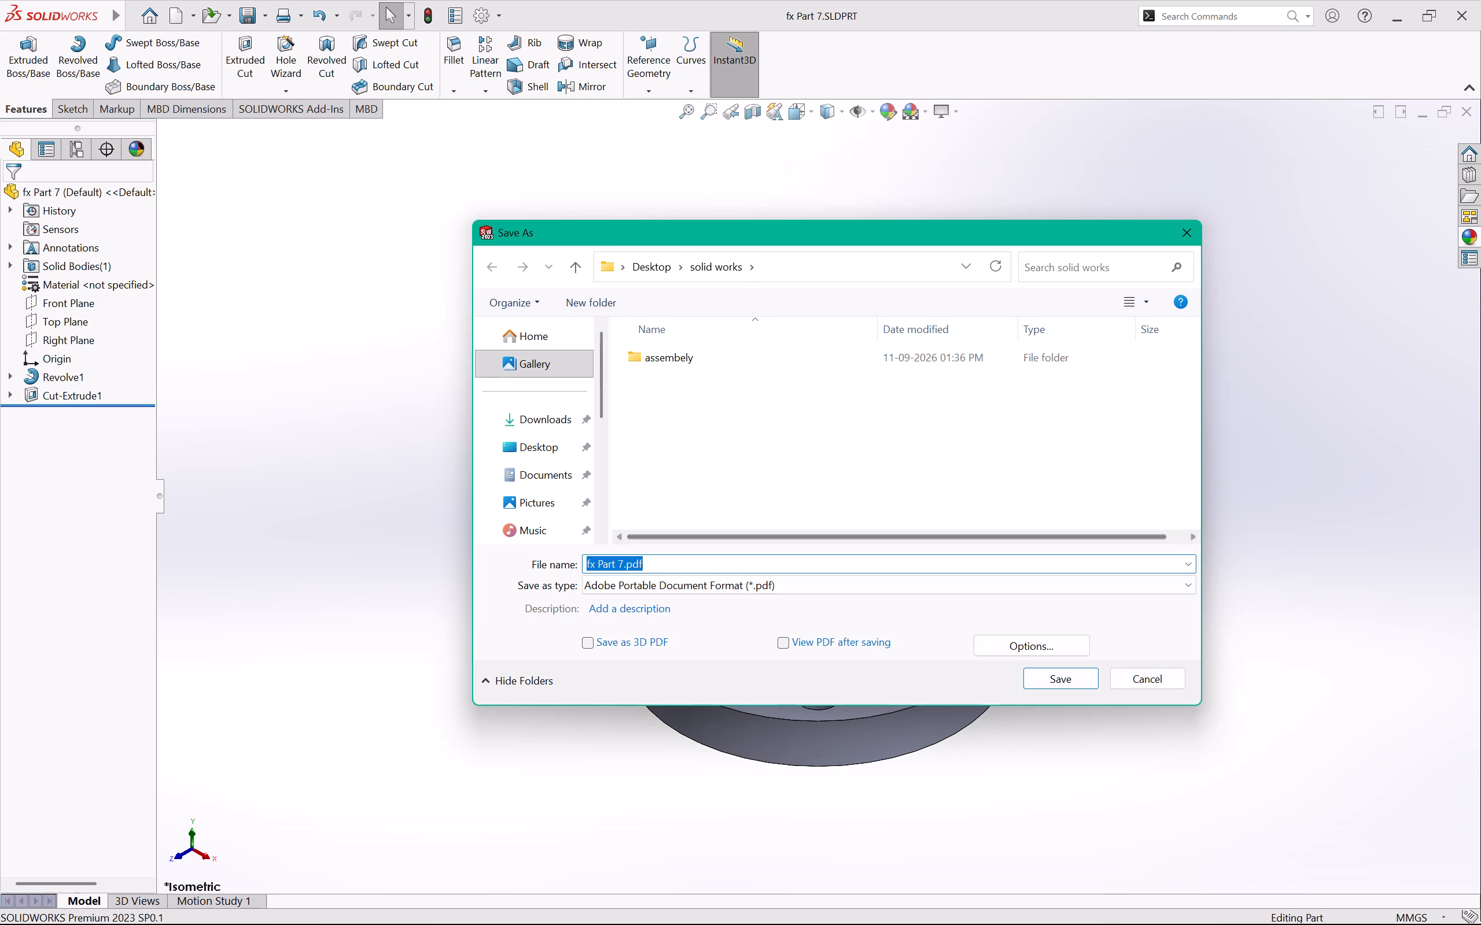
pyautogui.click(543, 447)
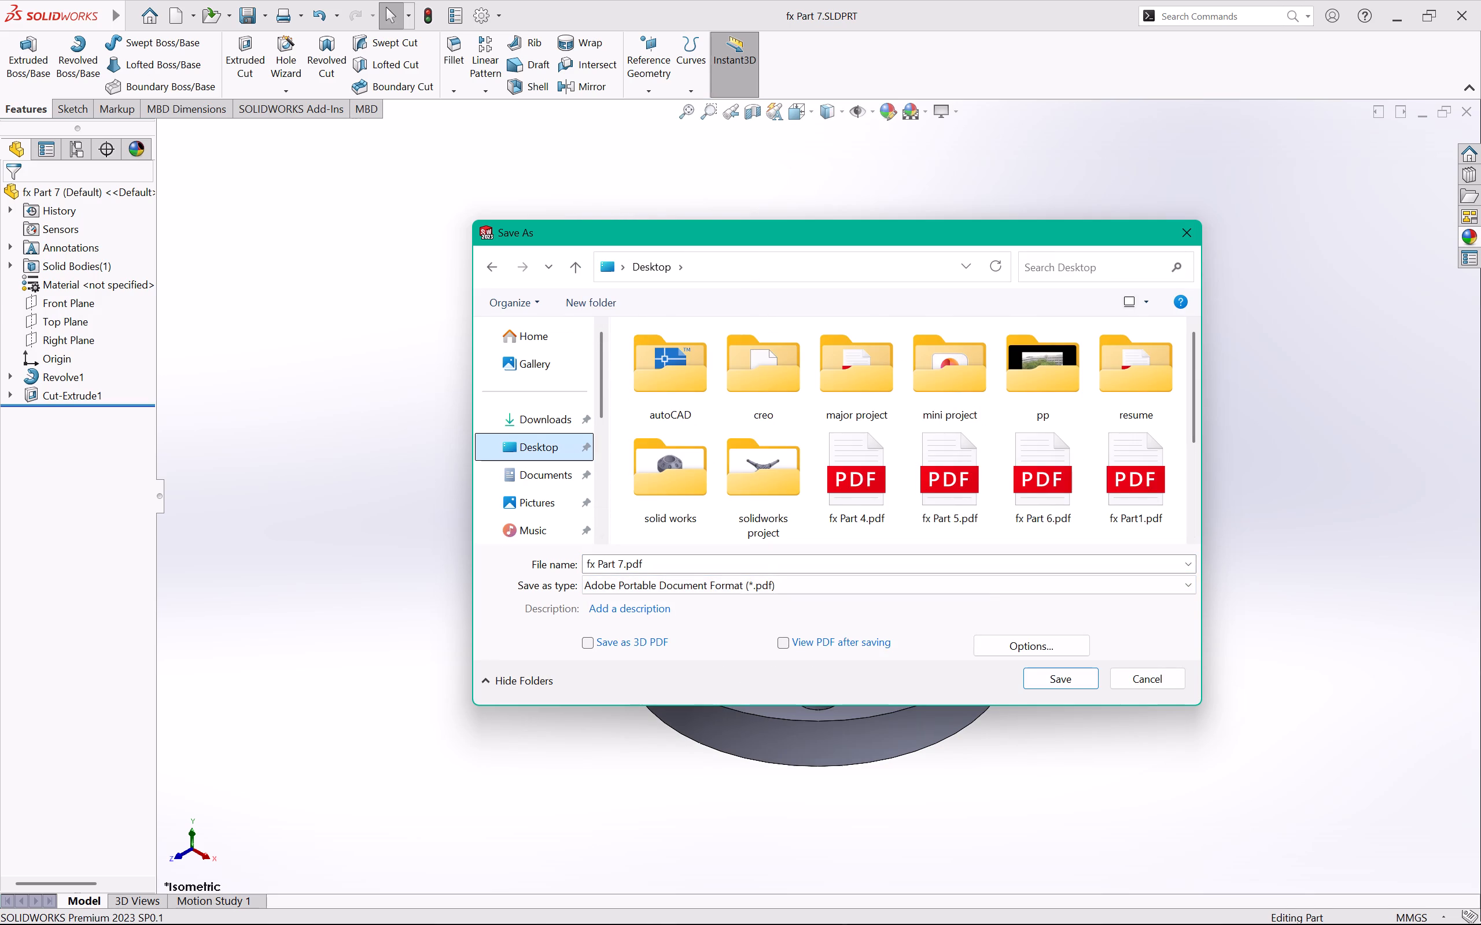
pyautogui.click(1046, 678)
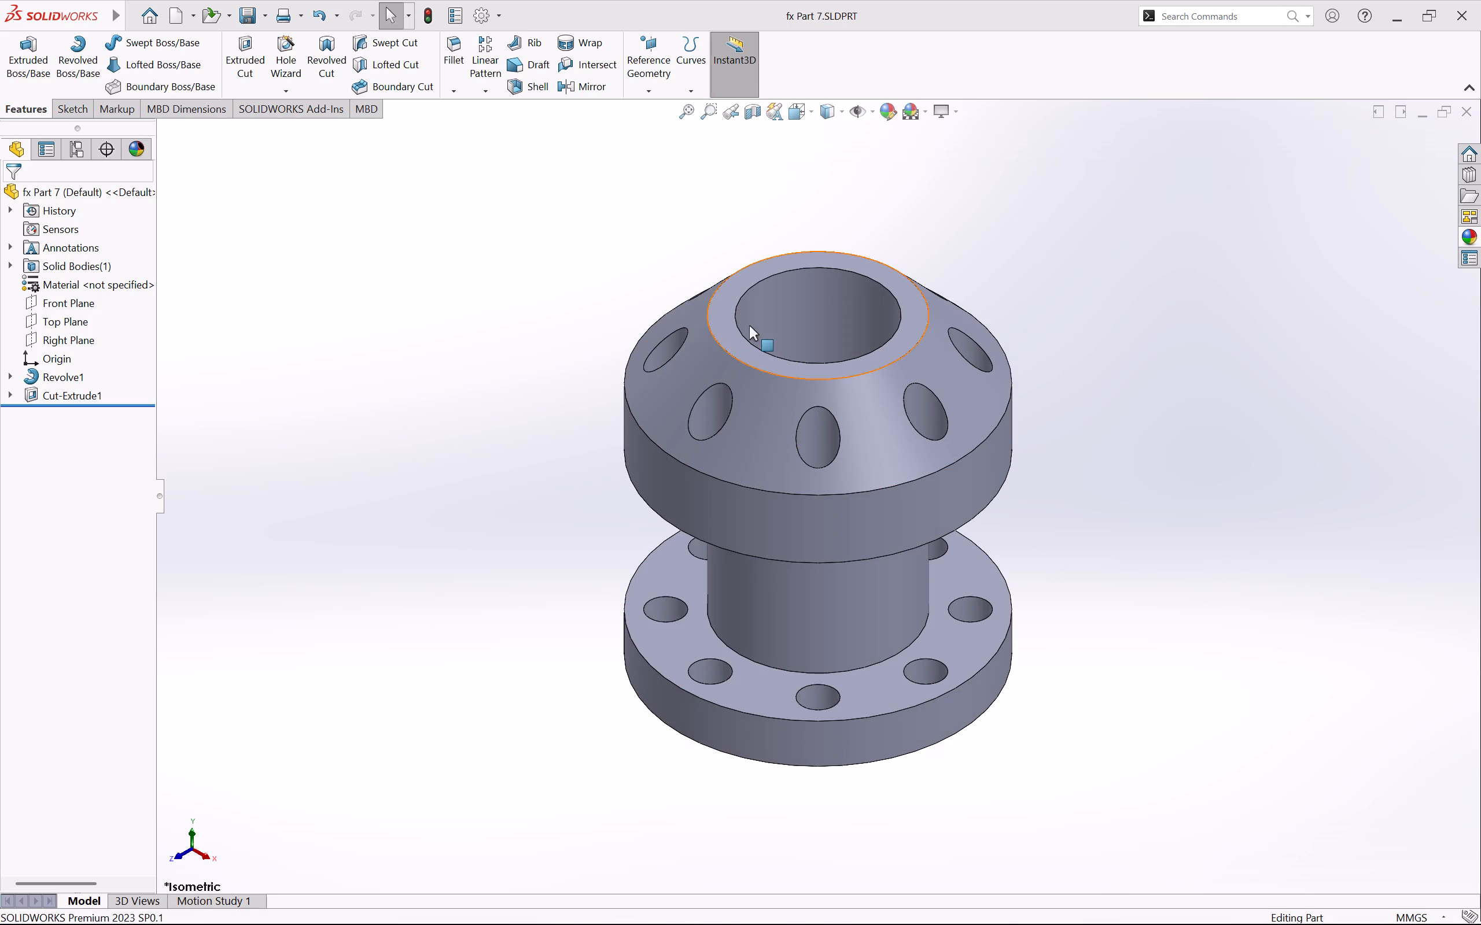